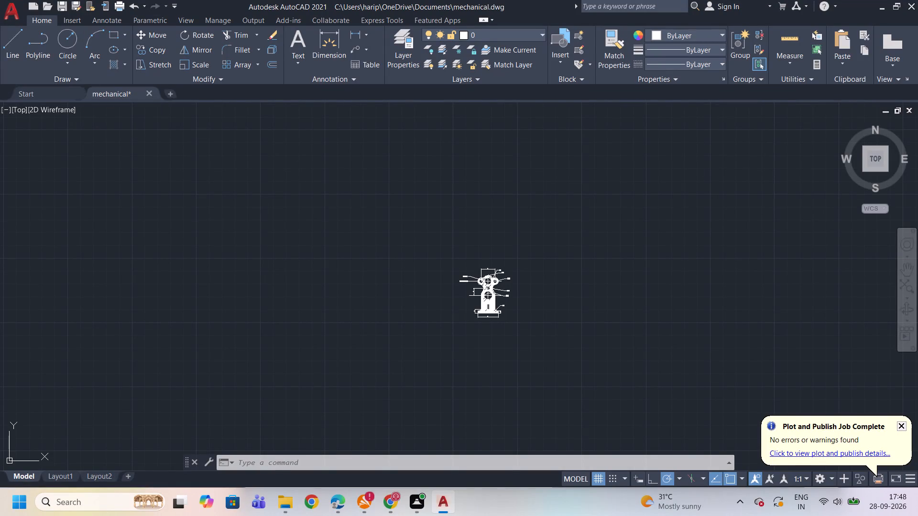
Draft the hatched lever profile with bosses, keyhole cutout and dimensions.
Create a new blank drawing.
{"action": "left_click", "coordinate": [170, 90]}
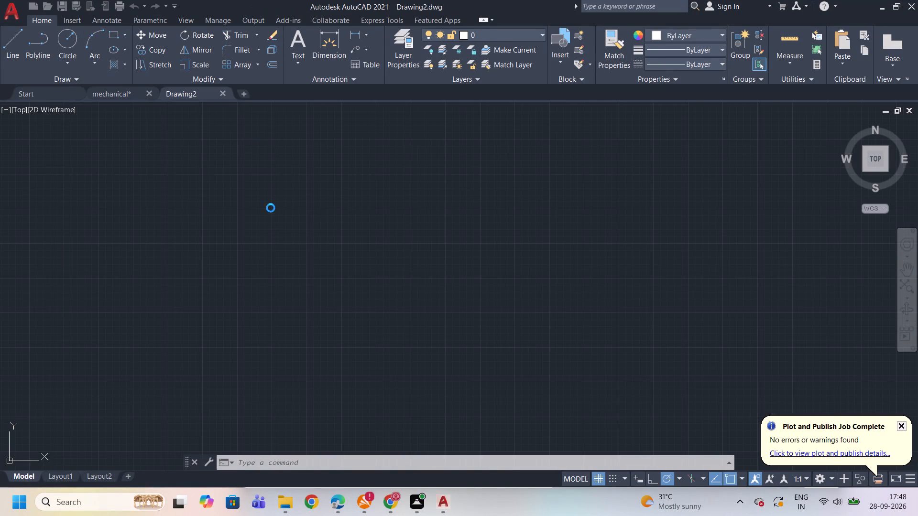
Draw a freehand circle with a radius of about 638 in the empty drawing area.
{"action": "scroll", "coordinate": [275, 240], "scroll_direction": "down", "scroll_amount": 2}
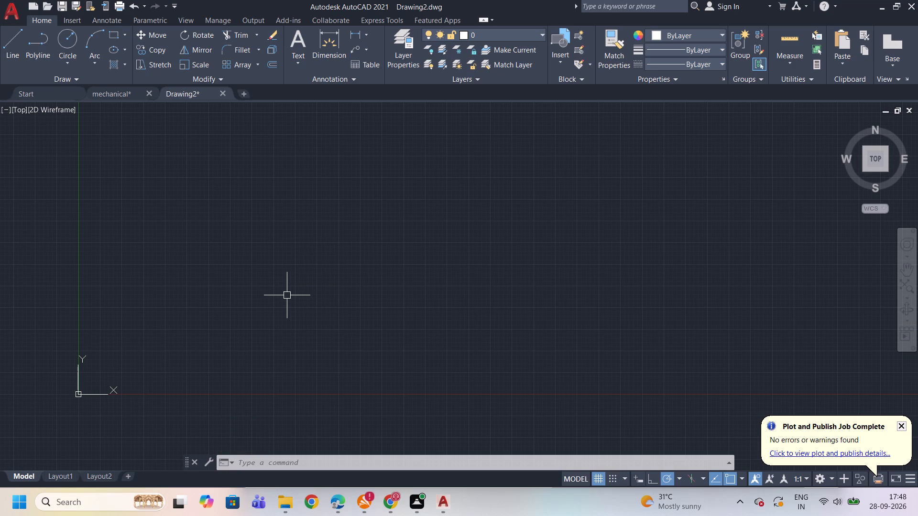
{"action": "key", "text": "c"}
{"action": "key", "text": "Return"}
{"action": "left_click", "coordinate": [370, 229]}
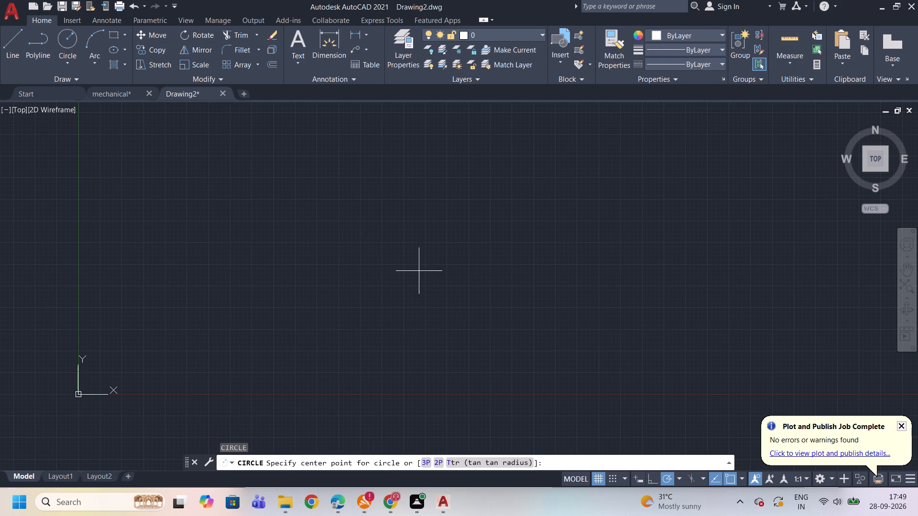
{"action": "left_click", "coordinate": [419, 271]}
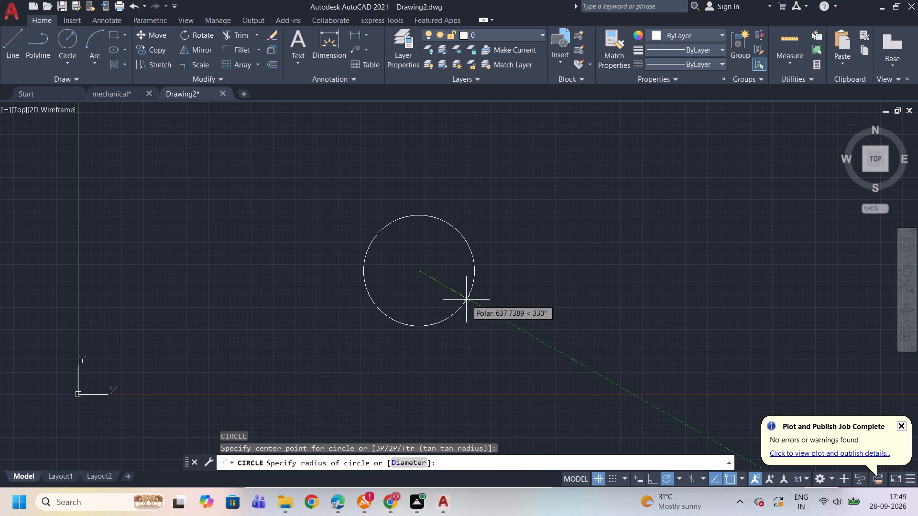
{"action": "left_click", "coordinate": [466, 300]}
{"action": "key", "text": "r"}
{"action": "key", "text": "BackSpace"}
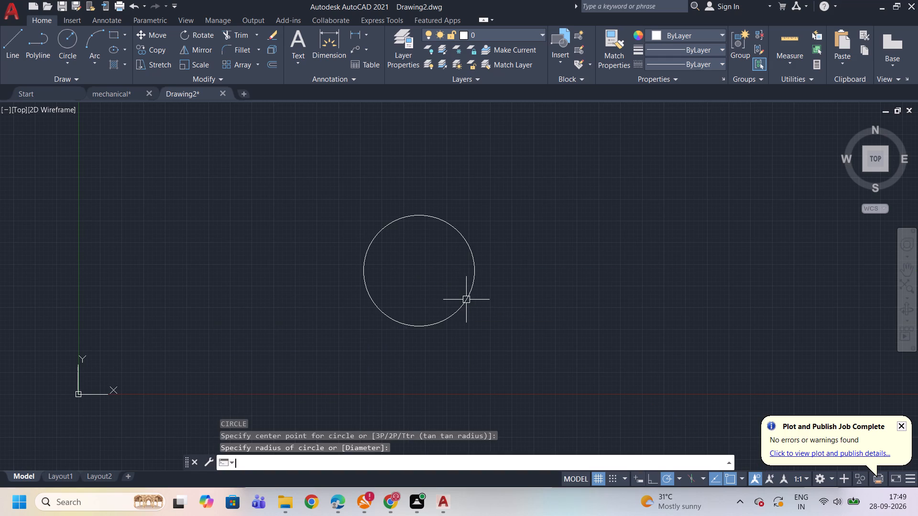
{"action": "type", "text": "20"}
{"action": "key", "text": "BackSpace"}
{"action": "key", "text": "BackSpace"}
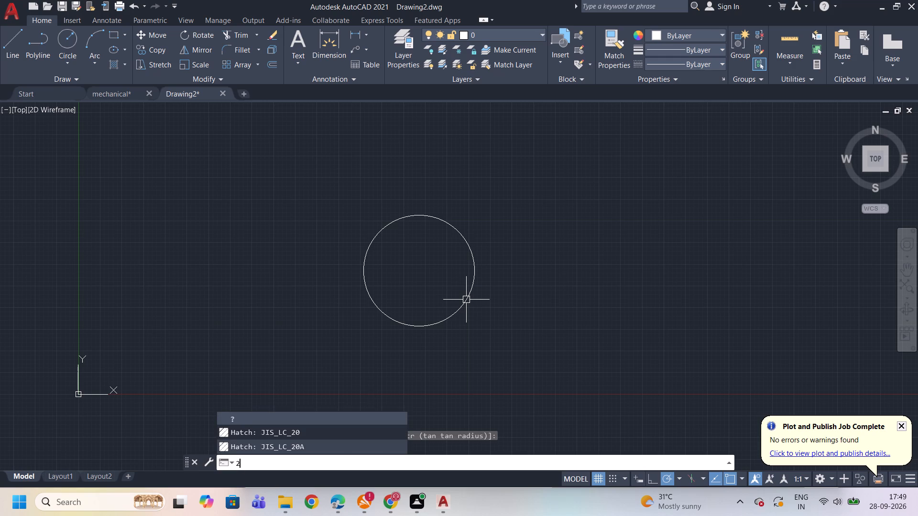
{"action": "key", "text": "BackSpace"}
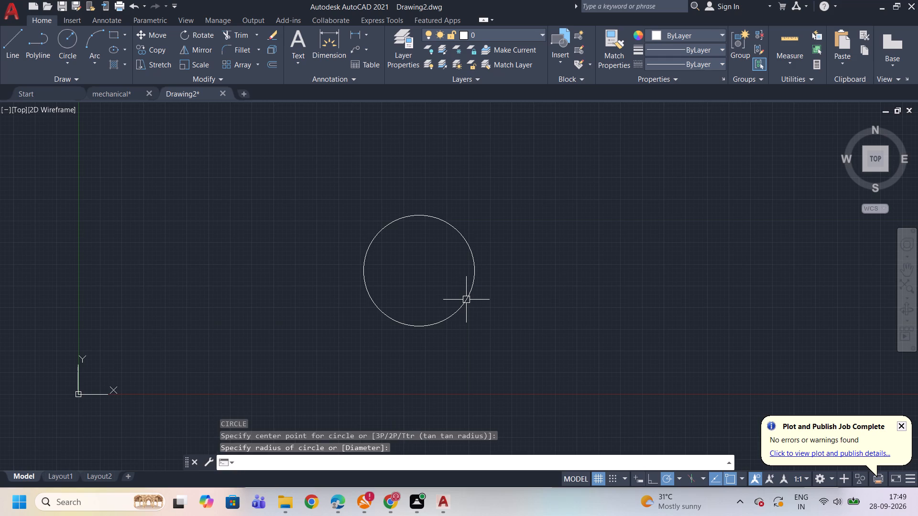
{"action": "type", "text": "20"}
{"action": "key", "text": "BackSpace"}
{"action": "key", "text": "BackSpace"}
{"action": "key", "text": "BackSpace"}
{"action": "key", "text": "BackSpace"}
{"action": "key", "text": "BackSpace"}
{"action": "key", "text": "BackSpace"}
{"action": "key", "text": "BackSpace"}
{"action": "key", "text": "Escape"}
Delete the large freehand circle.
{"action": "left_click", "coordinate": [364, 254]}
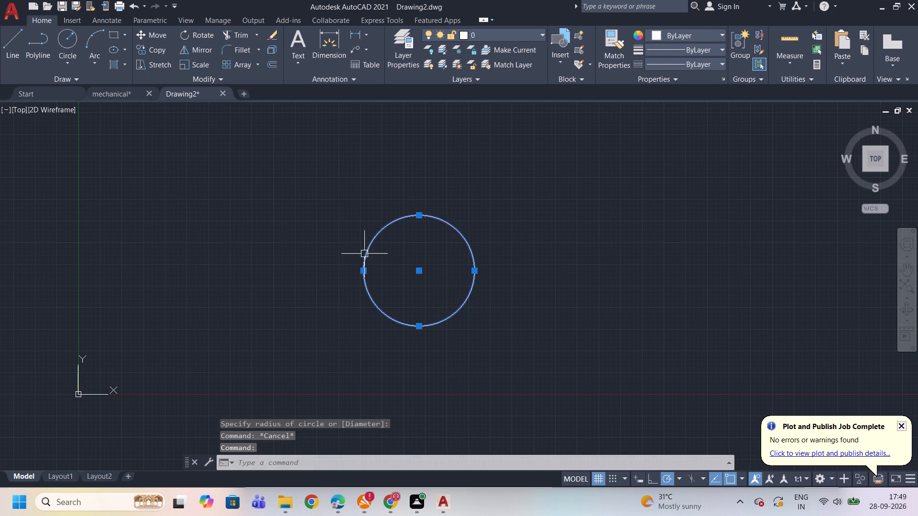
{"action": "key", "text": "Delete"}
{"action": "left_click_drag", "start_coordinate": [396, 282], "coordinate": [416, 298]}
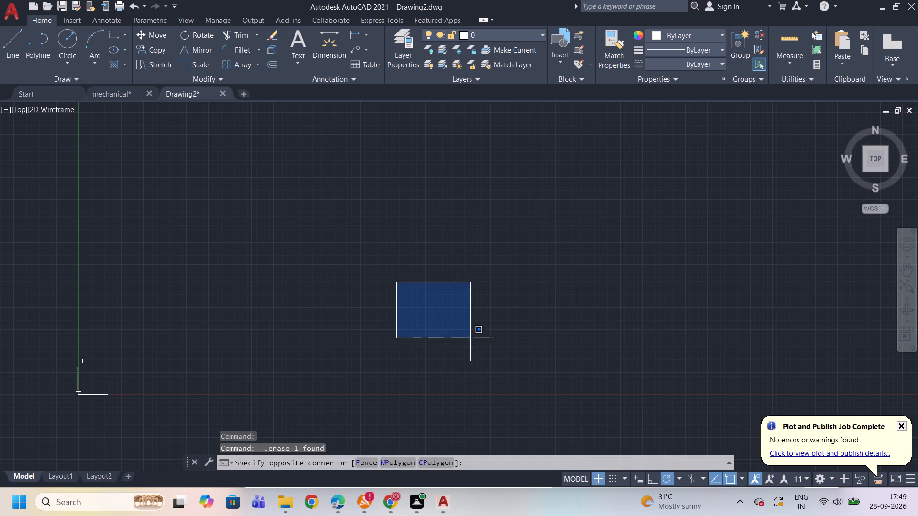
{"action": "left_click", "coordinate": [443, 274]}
Draw a circle with a radius of 20 in the empty drawing area.
{"action": "key", "text": "c"}
{"action": "key", "text": "Return"}
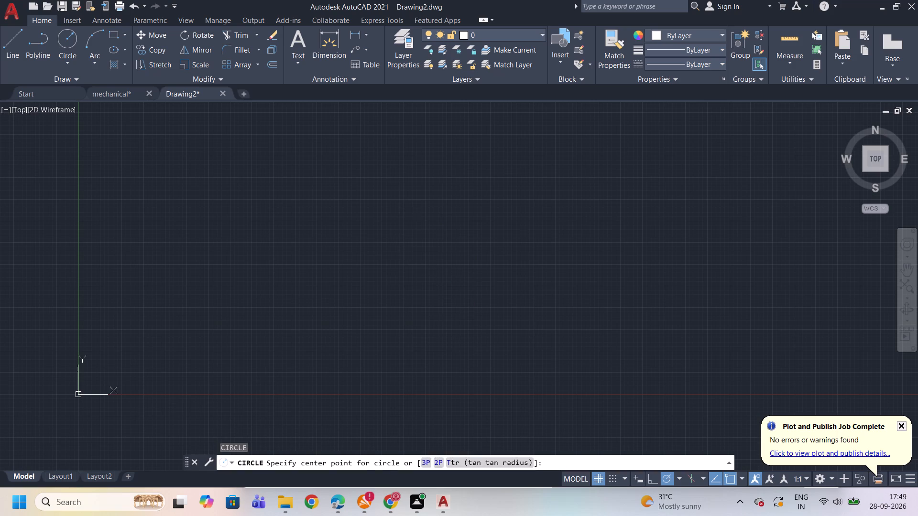
{"action": "left_click", "coordinate": [415, 232]}
{"action": "type", "text": "20"}
{"action": "key", "text": "Return"}
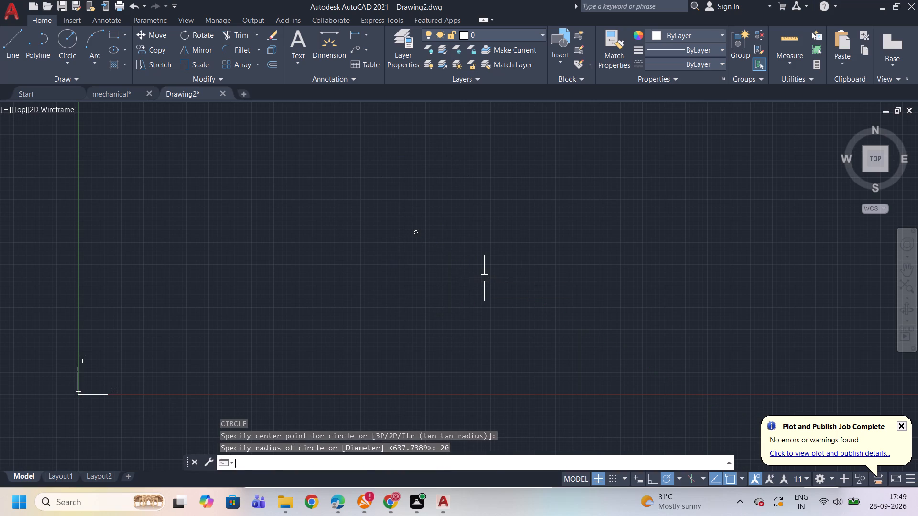
Draw a circle with a radius of 36 concentric with the radius 20 circle.
{"action": "scroll", "coordinate": [415, 228], "scroll_direction": "up", "scroll_amount": 3}
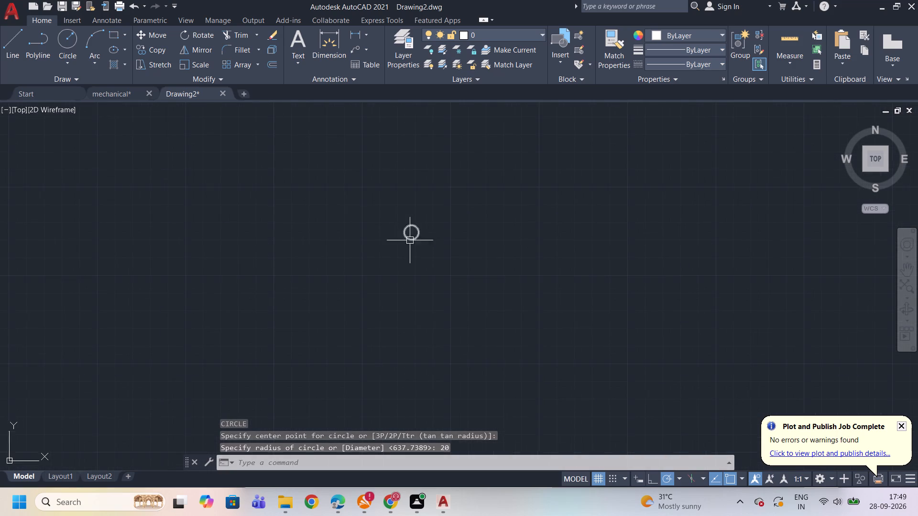
{"action": "scroll", "coordinate": [408, 239], "scroll_direction": "up", "scroll_amount": 3}
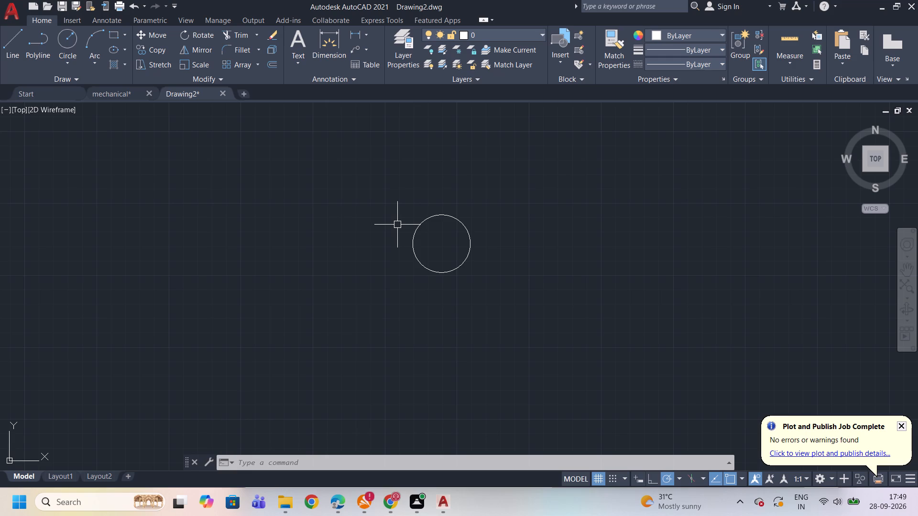
{"action": "type", "text": "vc"}
{"action": "key", "text": "BackSpace"}
{"action": "key", "text": "BackSpace"}
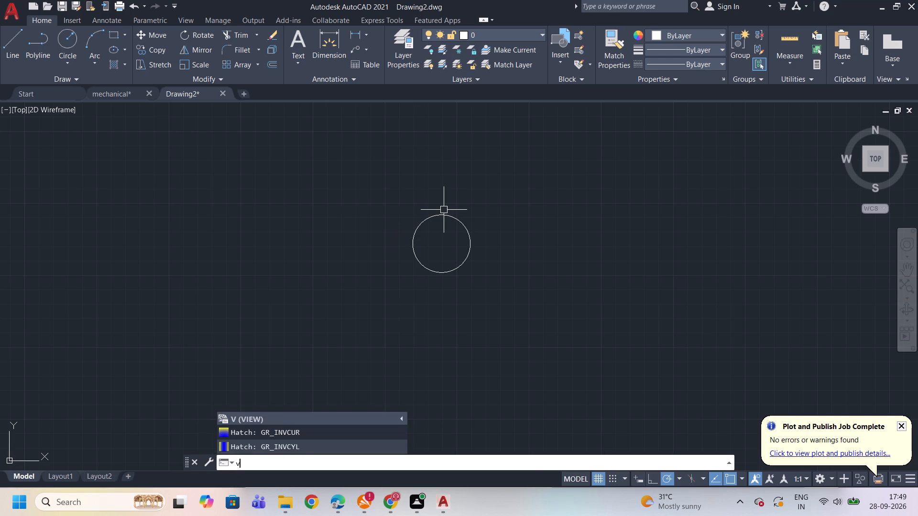
{"action": "key", "text": "c"}
{"action": "key", "text": "Return"}
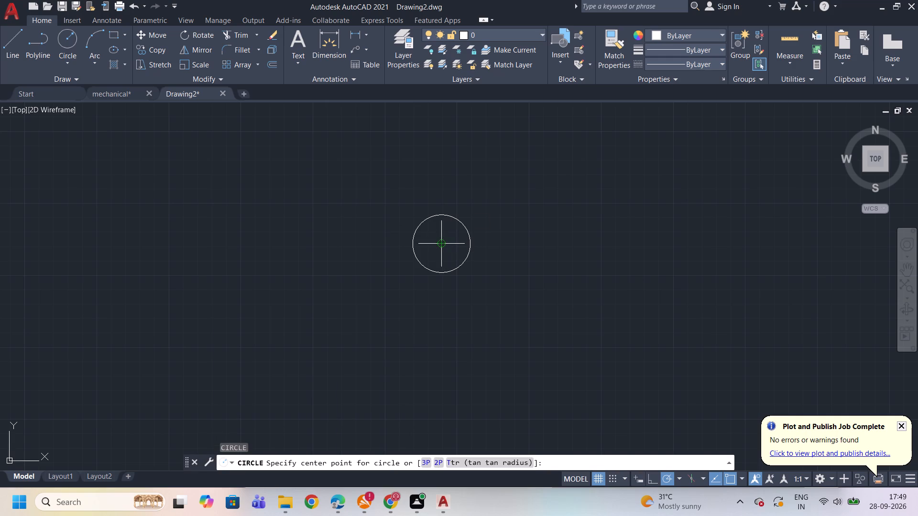
{"action": "left_click", "coordinate": [437, 240]}
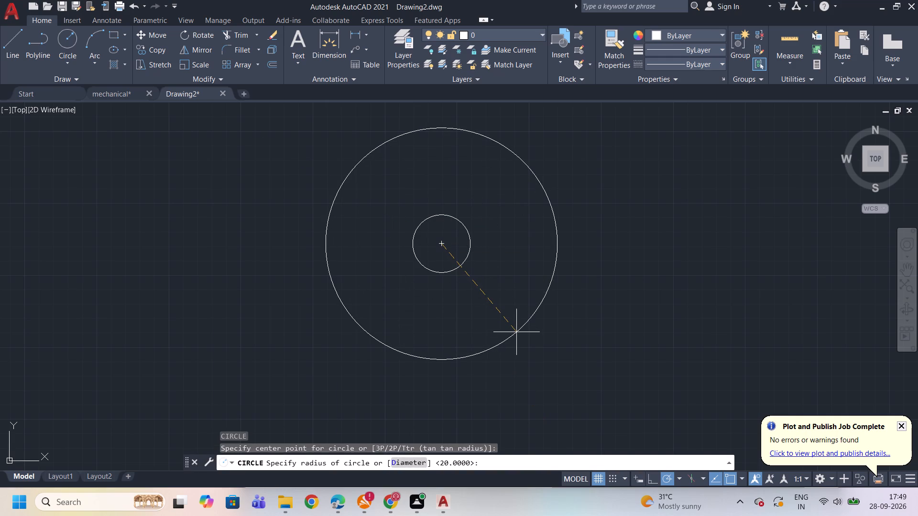
{"action": "type", "text": "36"}
{"action": "key", "text": "Return"}
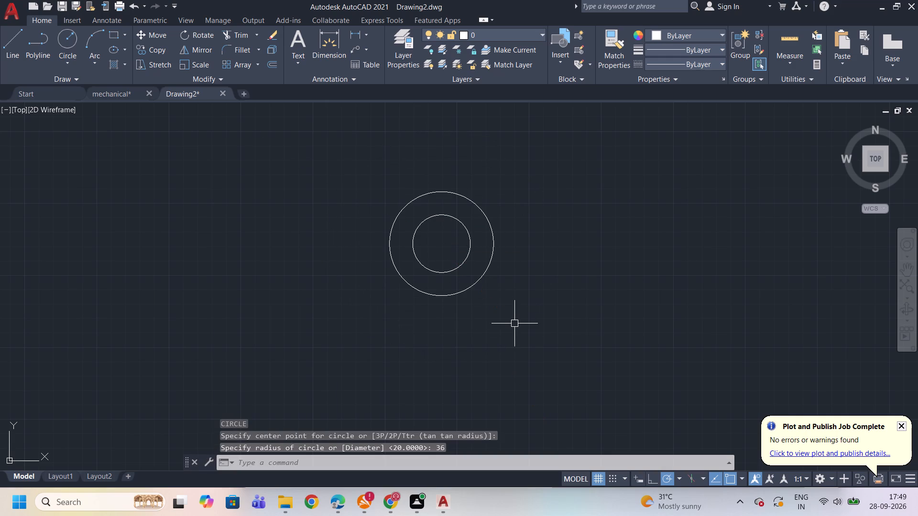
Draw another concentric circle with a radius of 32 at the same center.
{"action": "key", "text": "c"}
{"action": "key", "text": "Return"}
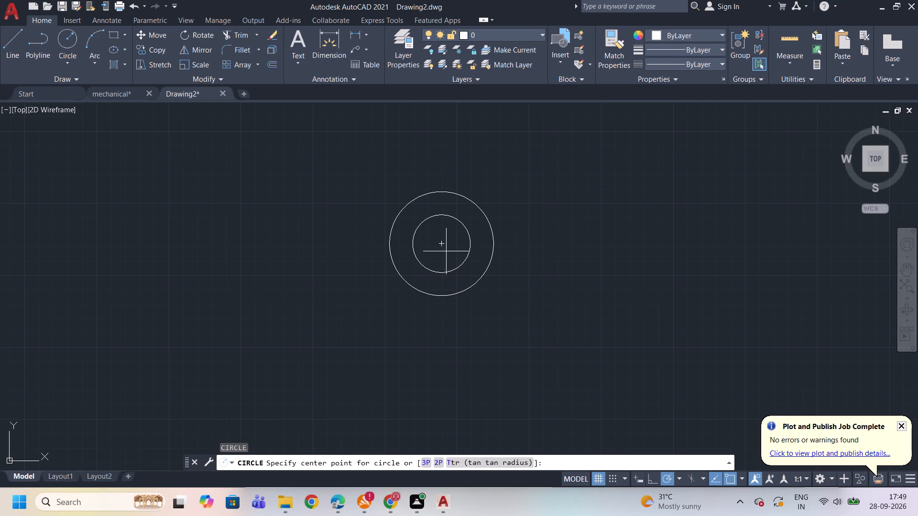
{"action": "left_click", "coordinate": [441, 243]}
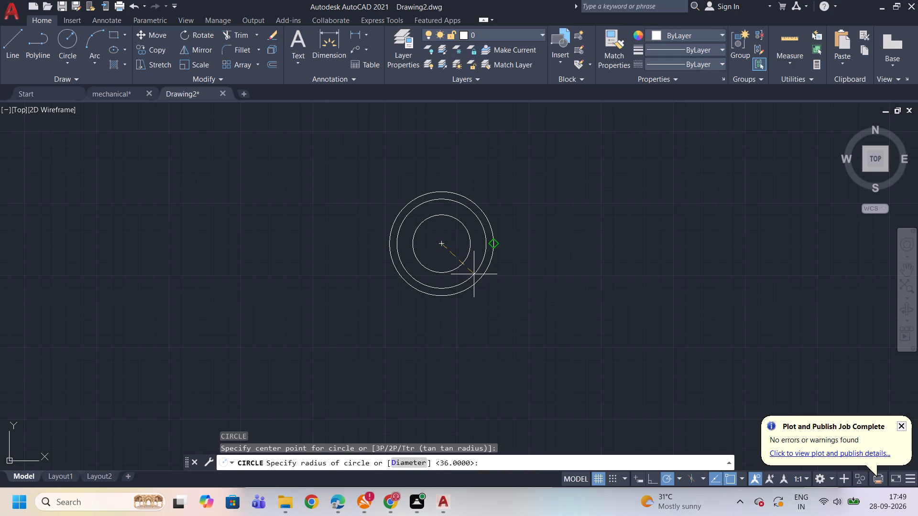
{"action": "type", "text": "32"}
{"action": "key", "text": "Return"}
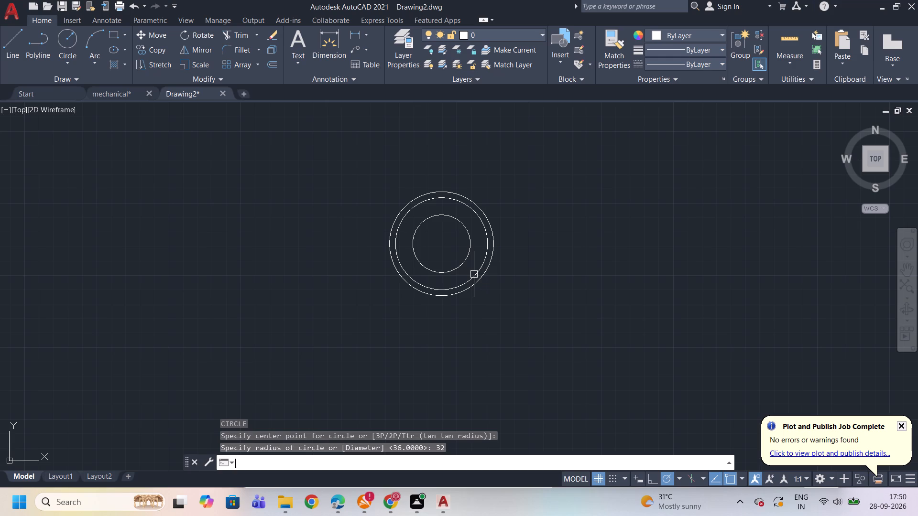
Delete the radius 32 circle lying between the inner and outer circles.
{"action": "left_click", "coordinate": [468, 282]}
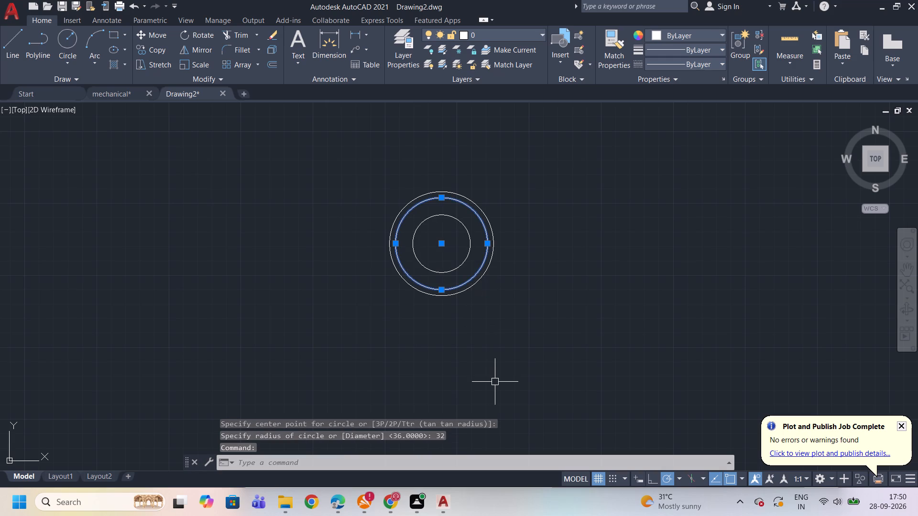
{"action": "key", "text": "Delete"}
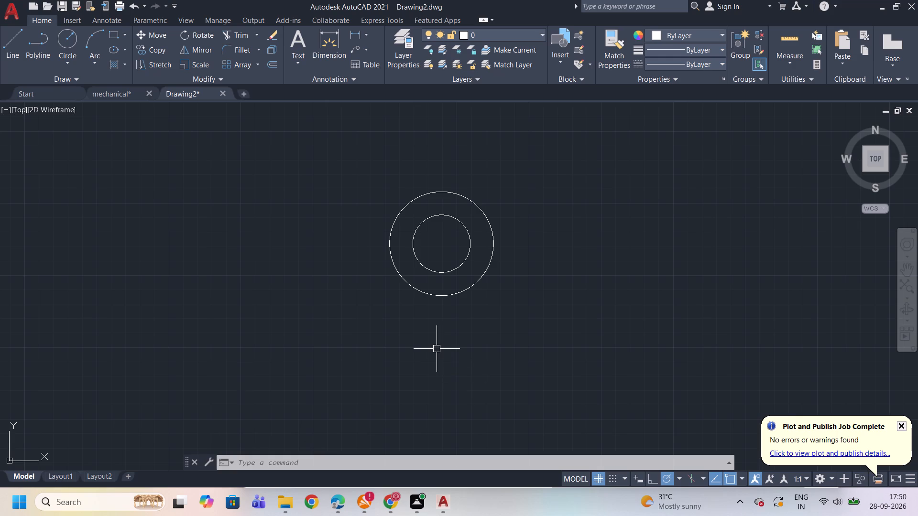
Draw a circle with a radius of 56 concentric with the two existing circles.
{"action": "key", "text": "c"}
{"action": "key", "text": "Return"}
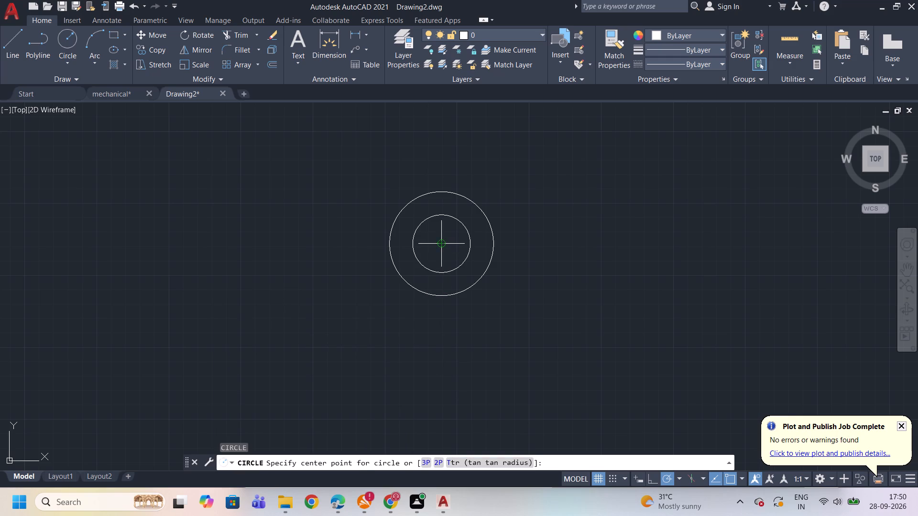
{"action": "left_click", "coordinate": [443, 244]}
{"action": "type", "text": "56"}
{"action": "key", "text": "Return"}
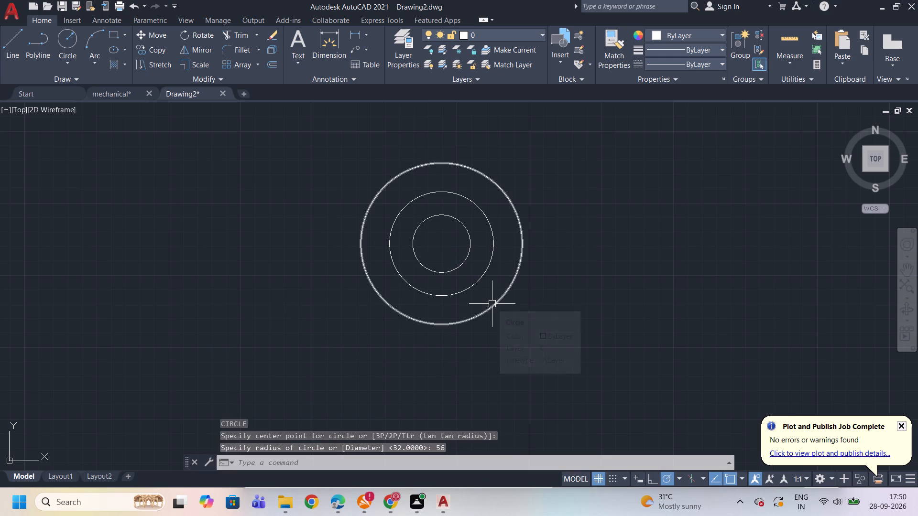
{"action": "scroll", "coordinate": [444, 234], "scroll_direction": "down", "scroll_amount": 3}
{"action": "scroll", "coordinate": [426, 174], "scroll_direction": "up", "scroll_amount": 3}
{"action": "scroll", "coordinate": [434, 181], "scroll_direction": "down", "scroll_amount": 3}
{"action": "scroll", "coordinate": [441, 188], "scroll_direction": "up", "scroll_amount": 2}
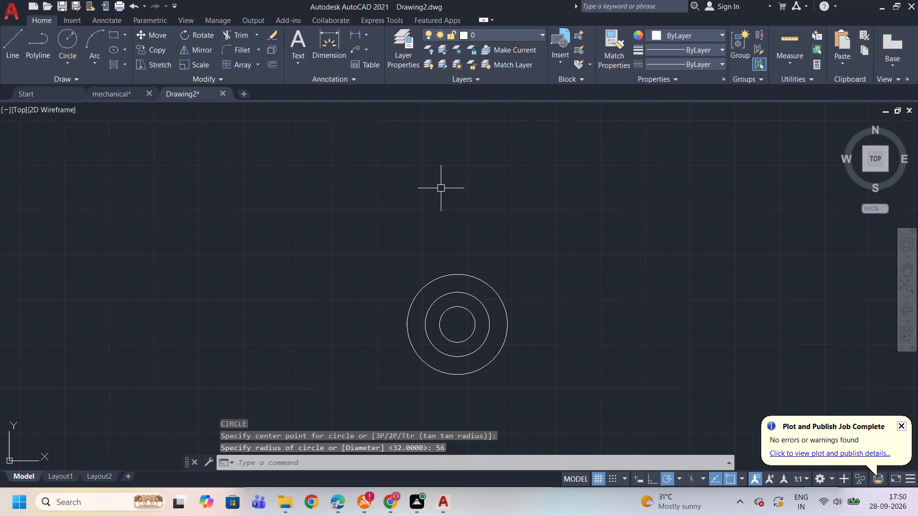
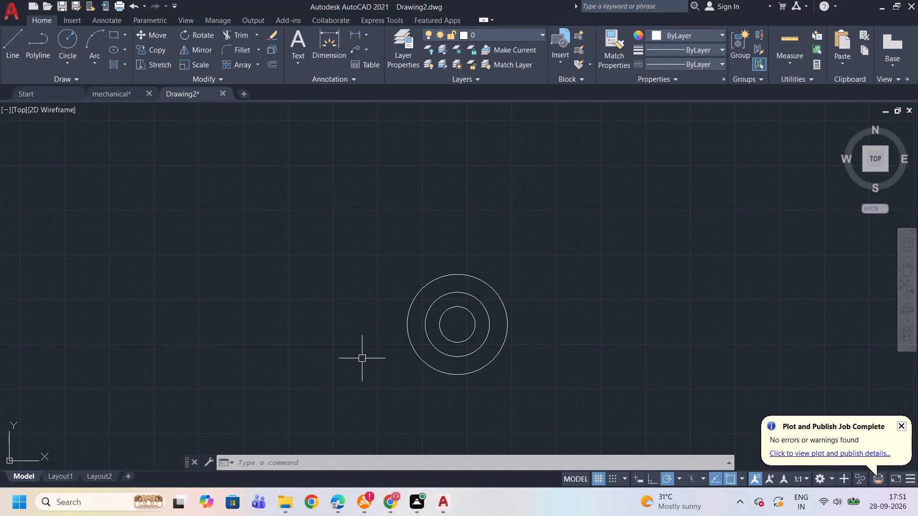
Turn on command log file recording with LOGFILEON.
{"action": "type", "text": "lo"}
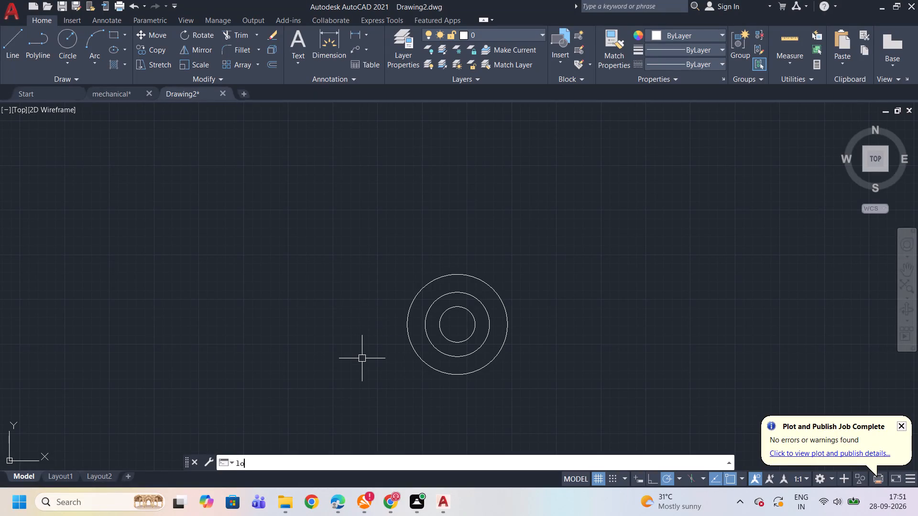
{"action": "key", "text": "g"}
{"action": "left_click", "coordinate": [274, 361]}
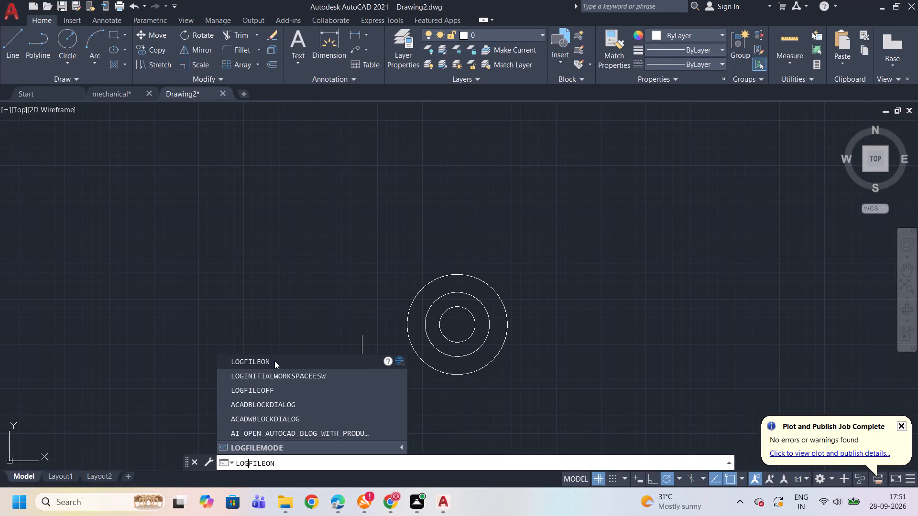
Delete all three concentric circles from the drawing.
{"action": "left_click", "coordinate": [359, 226]}
{"action": "left_click", "coordinate": [576, 438]}
{"action": "key", "text": "Delete"}
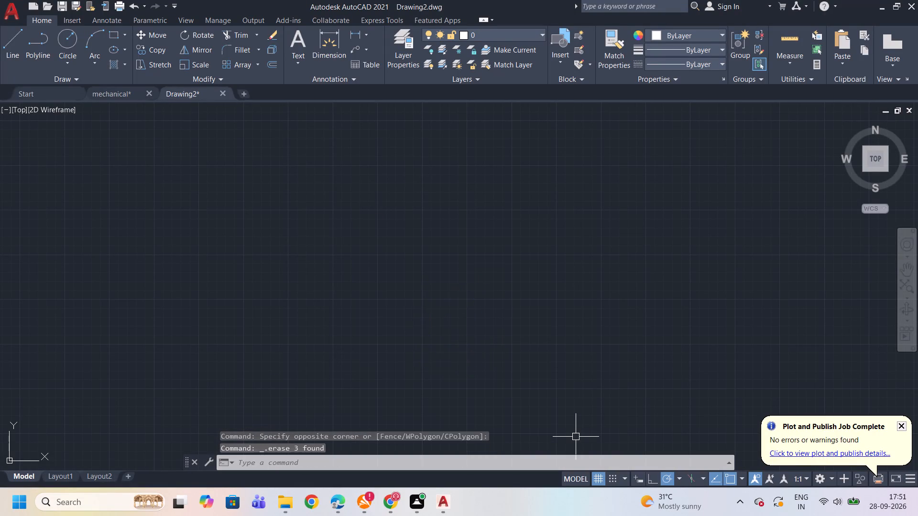
Run LOGFILEON again so the command log is recording before redrawing on the empty canvas.
{"action": "type", "text": "log"}
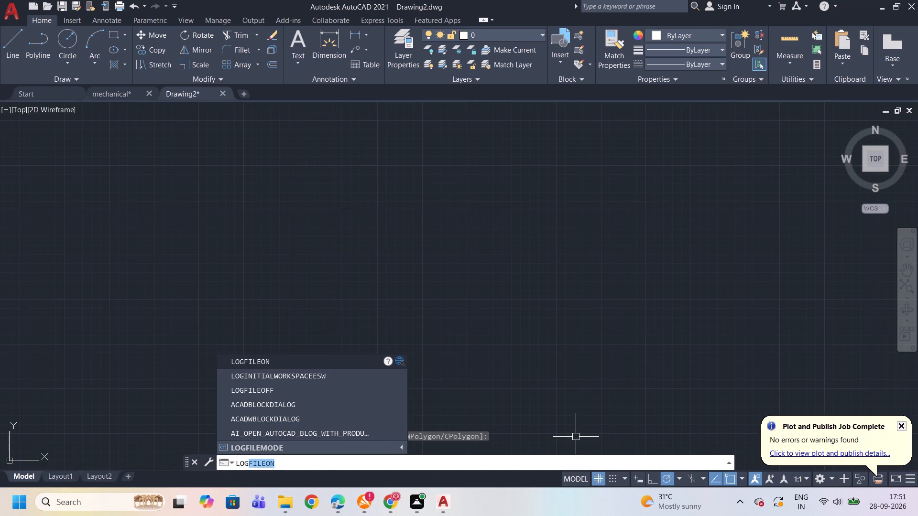
{"action": "left_click", "coordinate": [253, 360]}
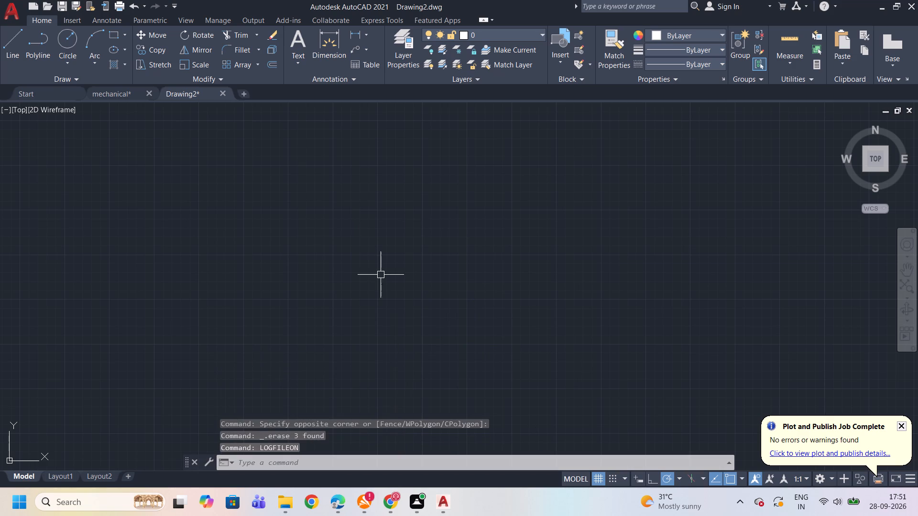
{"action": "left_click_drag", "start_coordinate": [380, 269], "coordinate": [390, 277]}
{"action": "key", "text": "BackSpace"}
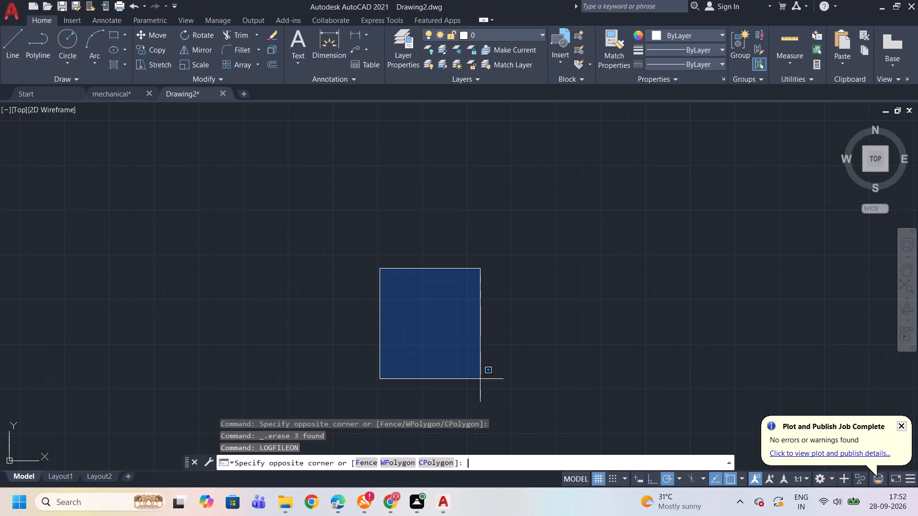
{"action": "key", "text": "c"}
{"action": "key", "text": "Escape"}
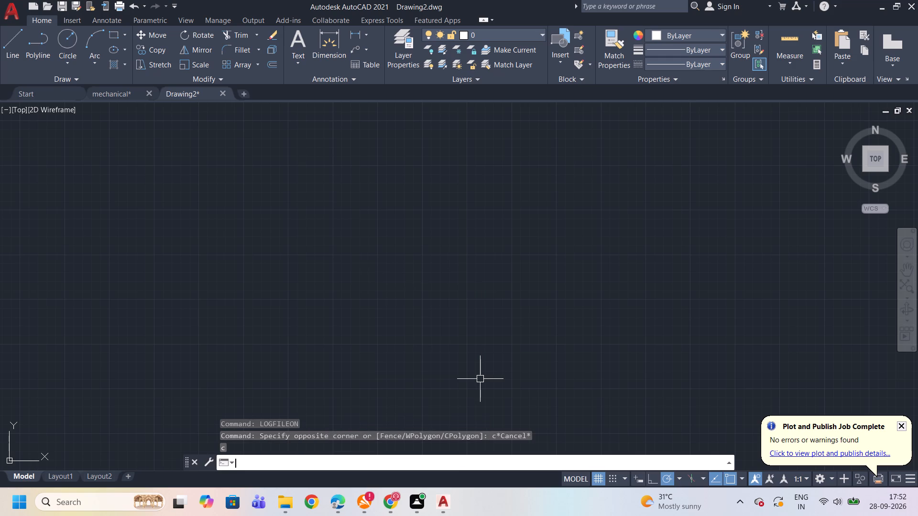
Draw a circle with a radius of 56 near the middle of the empty drawing area.
{"action": "key", "text": "c"}
{"action": "key", "text": "Return"}
{"action": "left_click", "coordinate": [447, 258]}
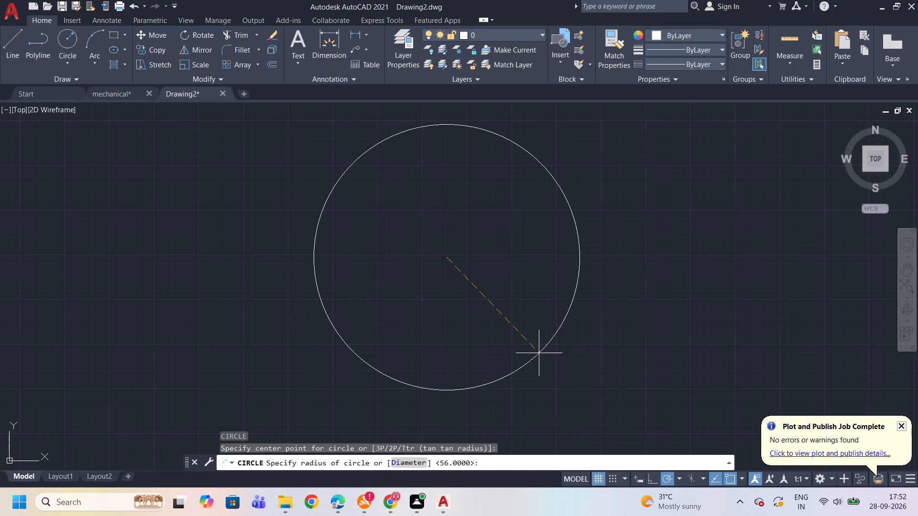
{"action": "type", "text": "56"}
{"action": "key", "text": "Return"}
Draw a circle with a radius of 36 concentric with the radius 56 circle.
{"action": "key", "text": "c"}
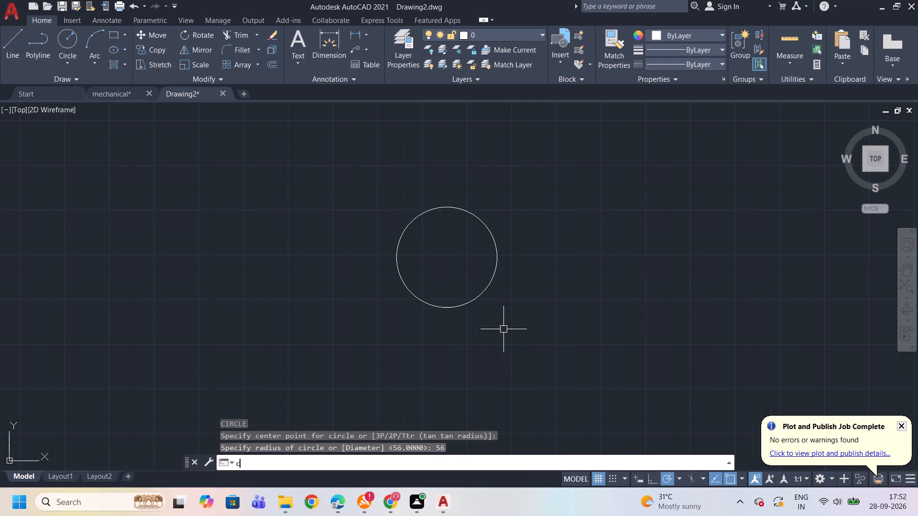
{"action": "key", "text": "Return"}
{"action": "left_click", "coordinate": [446, 259]}
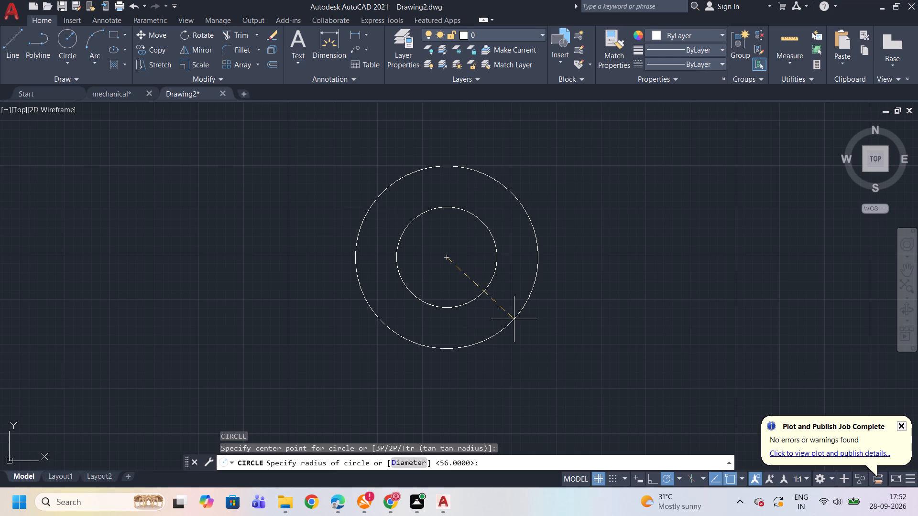
{"action": "type", "text": "36"}
{"action": "key", "text": "Return"}
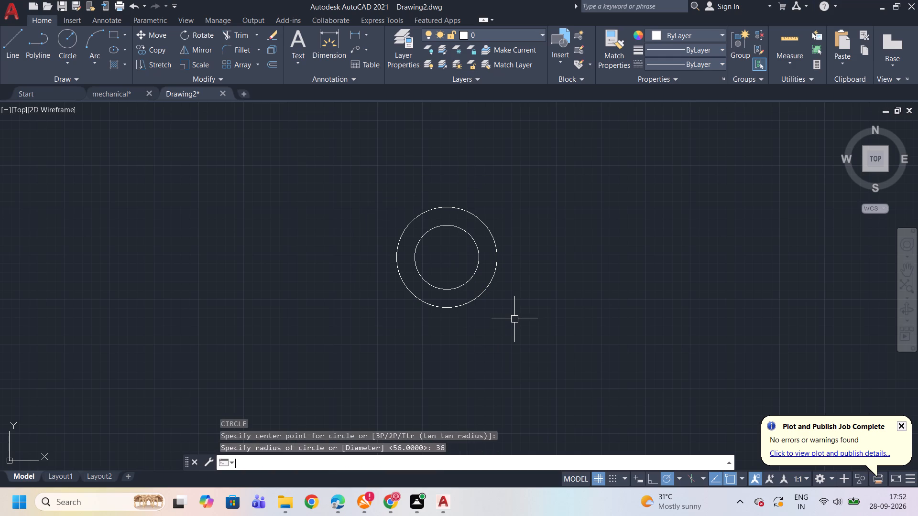
Draw a circle with a radius of 20 at the same center as the two existing circles.
{"action": "key", "text": "c"}
{"action": "key", "text": "Return"}
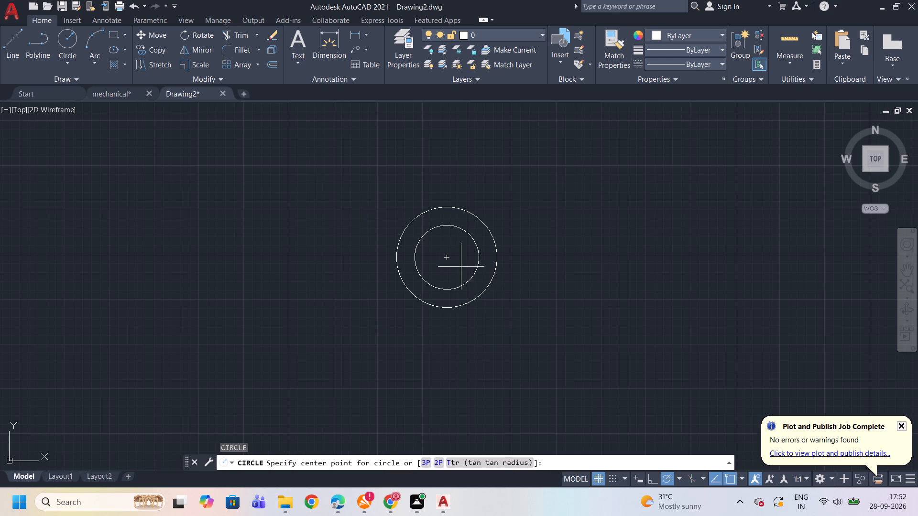
{"action": "left_click", "coordinate": [447, 257]}
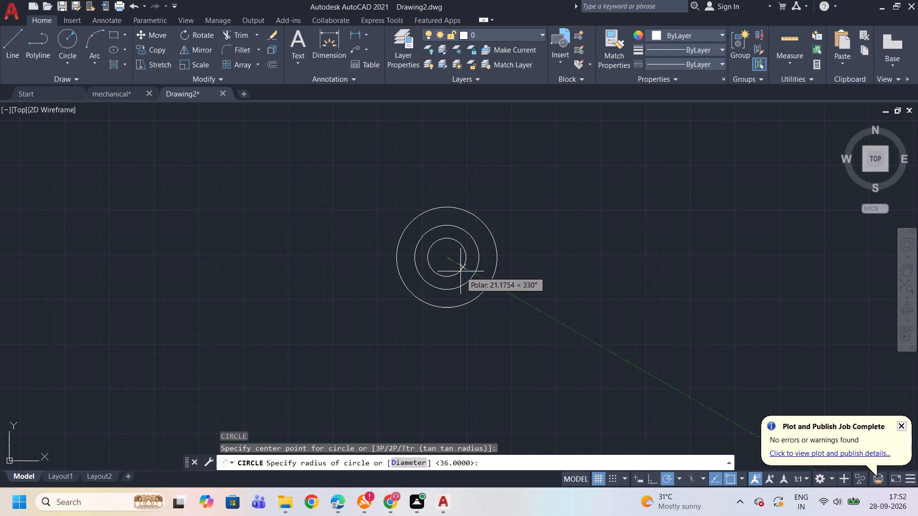
{"action": "type", "text": "20"}
{"action": "key", "text": "Return"}
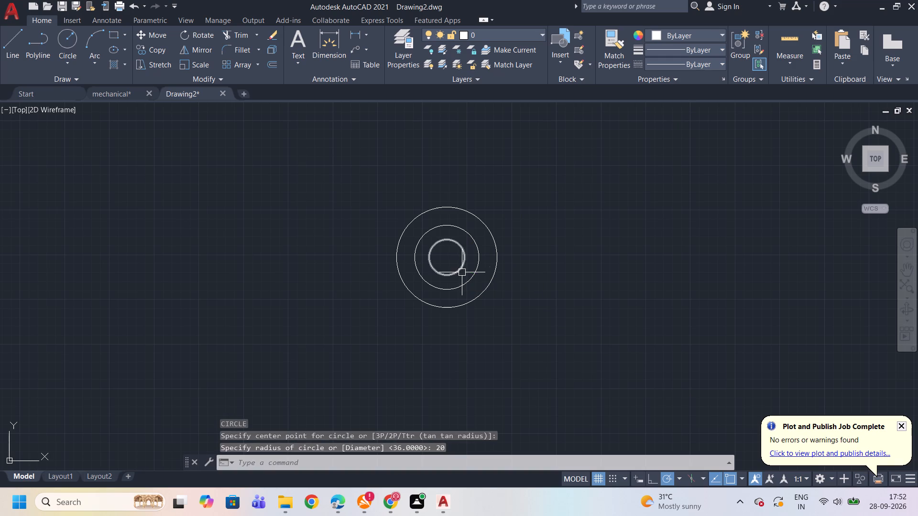
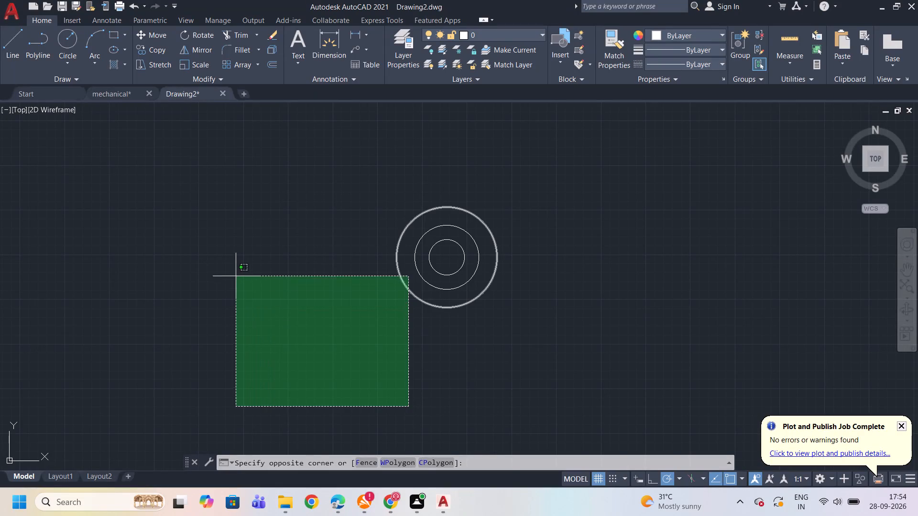
Start the Circle command again to draw another circle alongside the three concentric circles.
{"action": "left_click", "coordinate": [231, 262]}
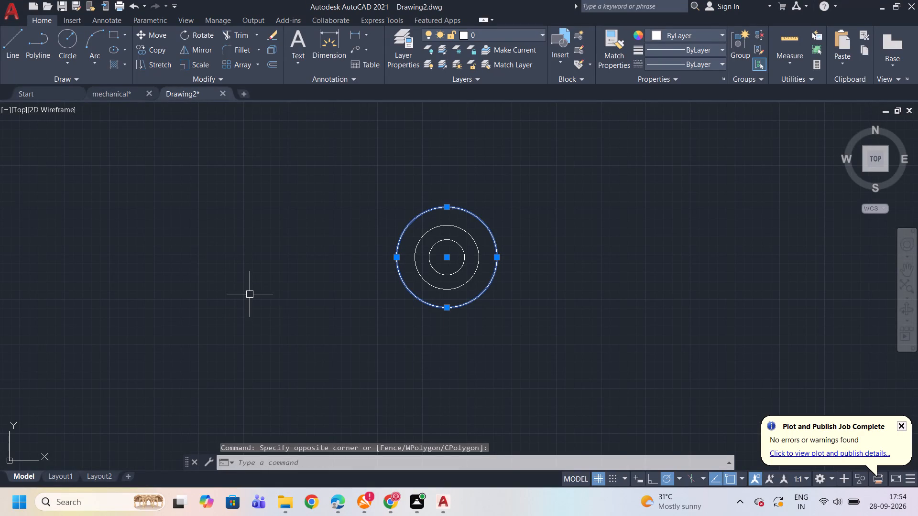
{"action": "key", "text": "space"}
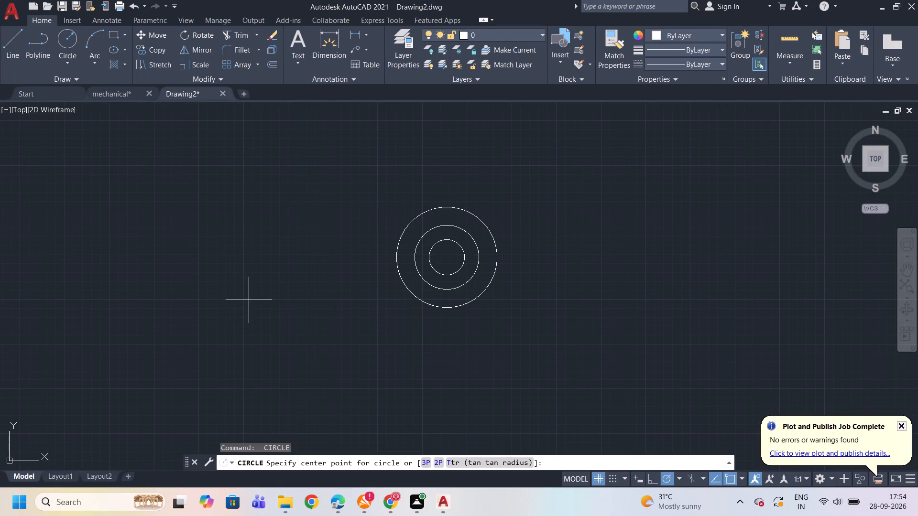
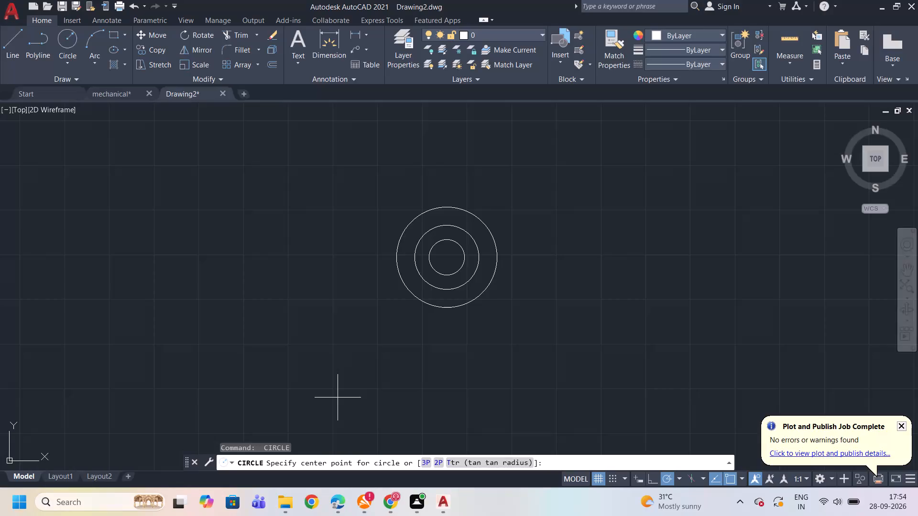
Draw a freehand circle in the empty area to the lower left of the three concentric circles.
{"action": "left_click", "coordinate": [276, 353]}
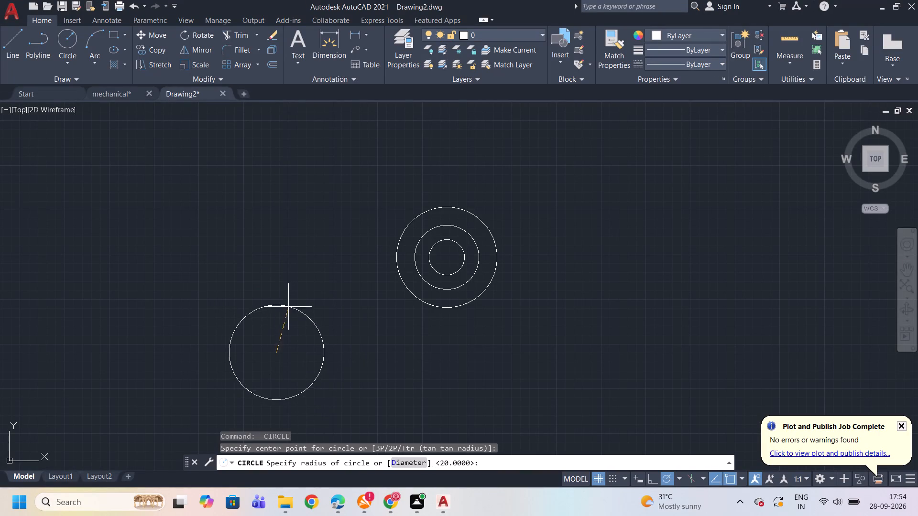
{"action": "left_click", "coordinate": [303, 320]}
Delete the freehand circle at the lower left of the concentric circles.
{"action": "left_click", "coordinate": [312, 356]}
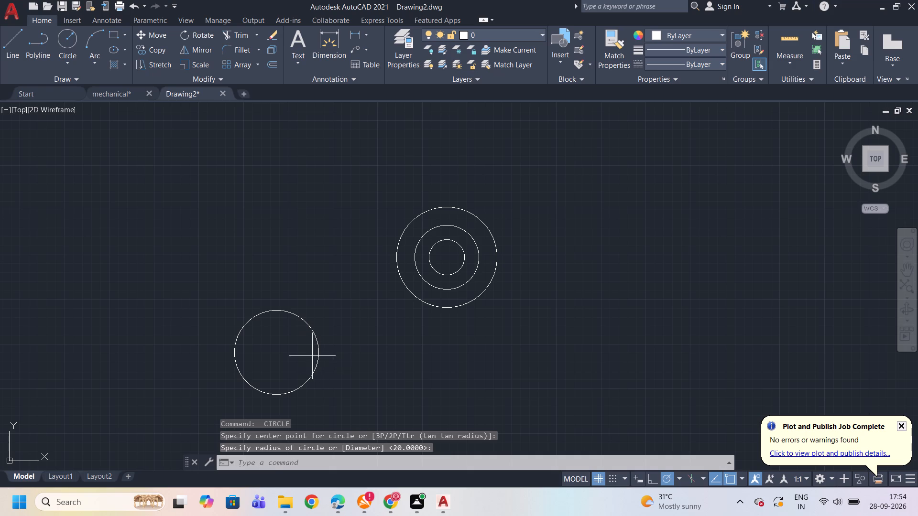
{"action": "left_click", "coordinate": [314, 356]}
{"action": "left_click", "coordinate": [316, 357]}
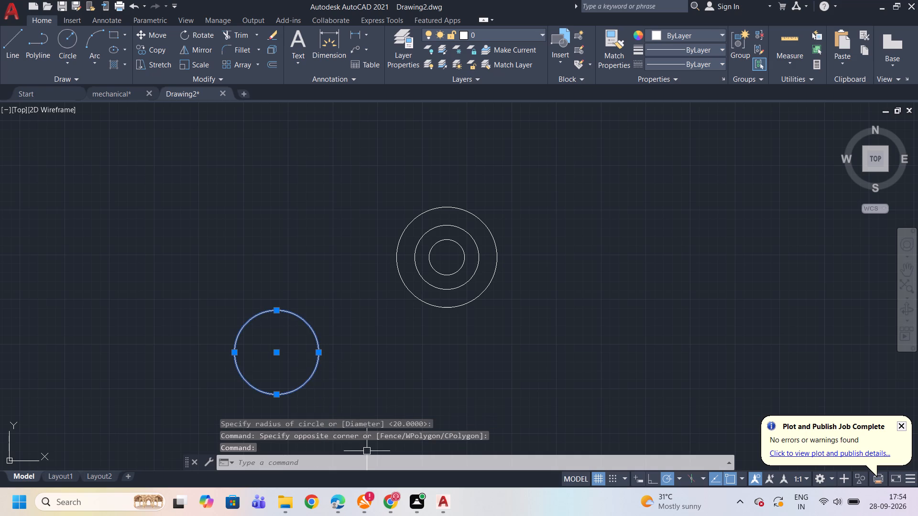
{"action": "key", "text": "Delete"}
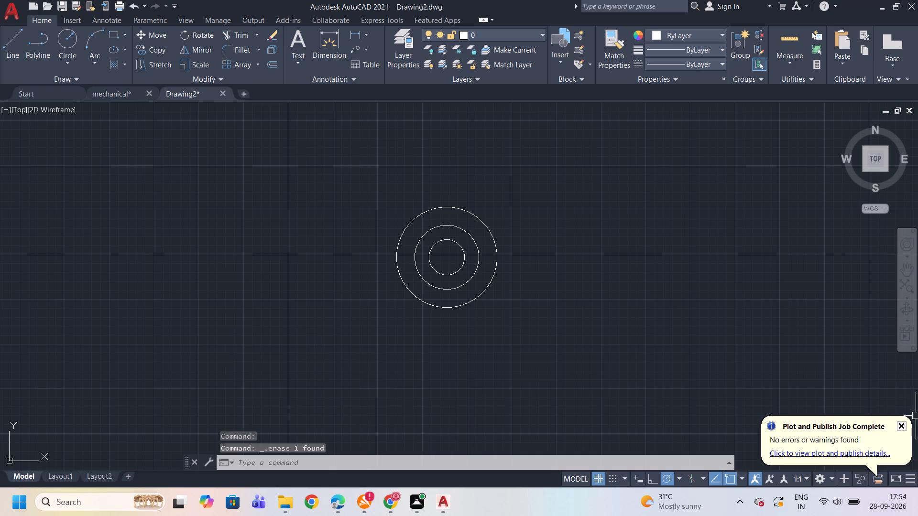
Dismiss the plot and publish completion notification.
{"action": "left_click", "coordinate": [899, 422]}
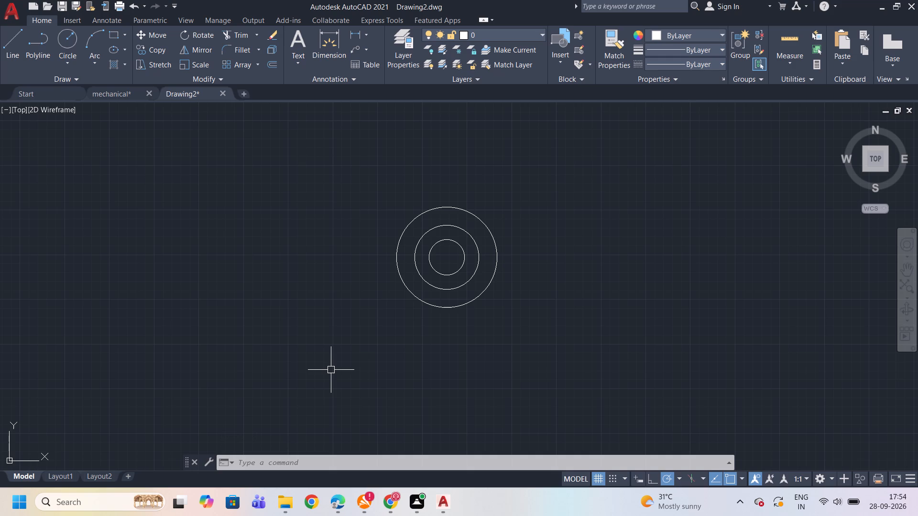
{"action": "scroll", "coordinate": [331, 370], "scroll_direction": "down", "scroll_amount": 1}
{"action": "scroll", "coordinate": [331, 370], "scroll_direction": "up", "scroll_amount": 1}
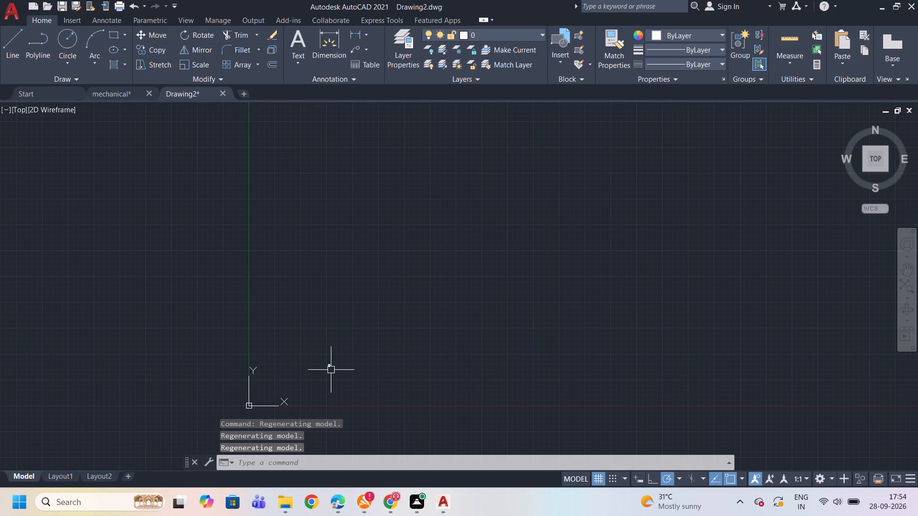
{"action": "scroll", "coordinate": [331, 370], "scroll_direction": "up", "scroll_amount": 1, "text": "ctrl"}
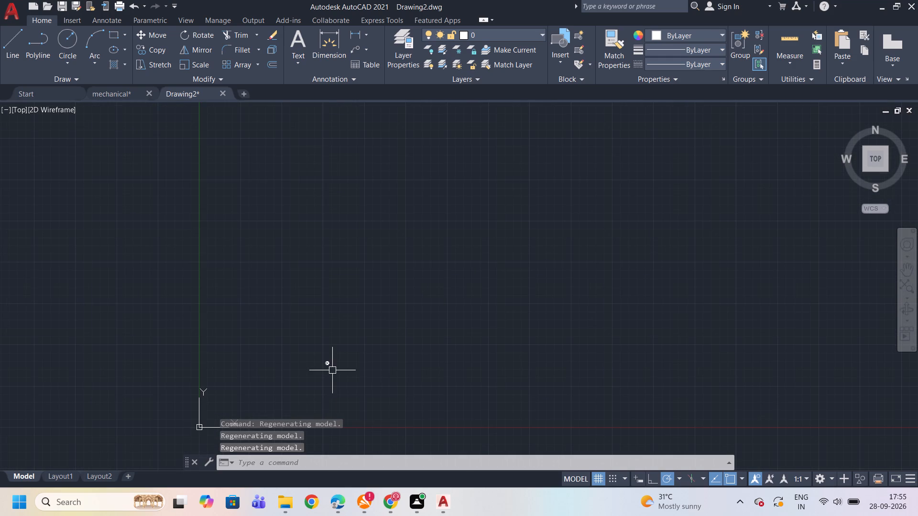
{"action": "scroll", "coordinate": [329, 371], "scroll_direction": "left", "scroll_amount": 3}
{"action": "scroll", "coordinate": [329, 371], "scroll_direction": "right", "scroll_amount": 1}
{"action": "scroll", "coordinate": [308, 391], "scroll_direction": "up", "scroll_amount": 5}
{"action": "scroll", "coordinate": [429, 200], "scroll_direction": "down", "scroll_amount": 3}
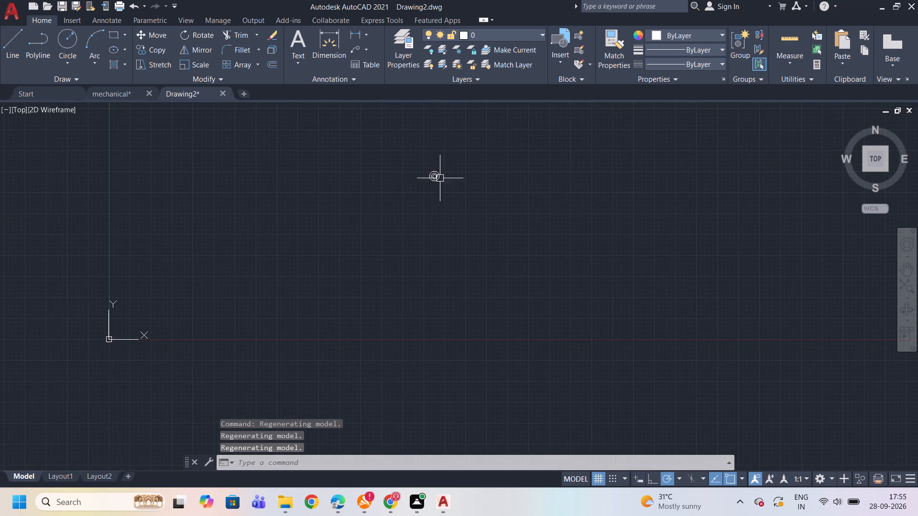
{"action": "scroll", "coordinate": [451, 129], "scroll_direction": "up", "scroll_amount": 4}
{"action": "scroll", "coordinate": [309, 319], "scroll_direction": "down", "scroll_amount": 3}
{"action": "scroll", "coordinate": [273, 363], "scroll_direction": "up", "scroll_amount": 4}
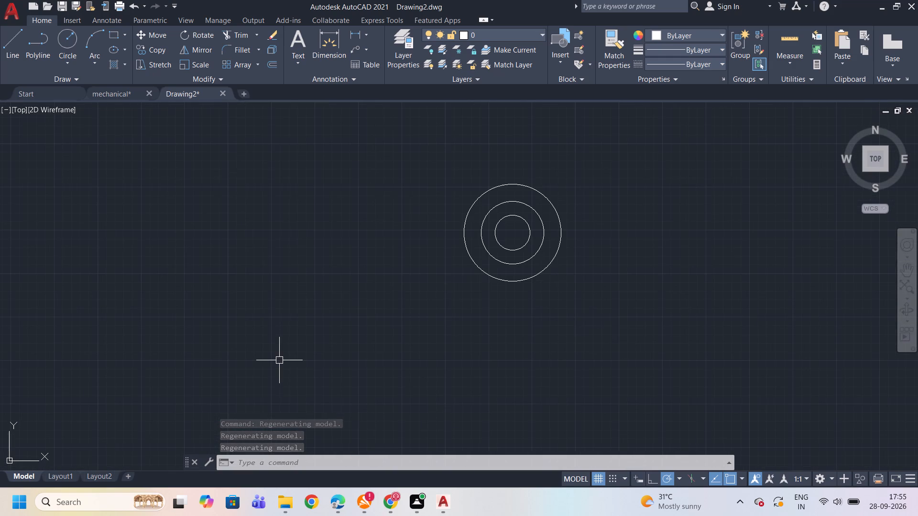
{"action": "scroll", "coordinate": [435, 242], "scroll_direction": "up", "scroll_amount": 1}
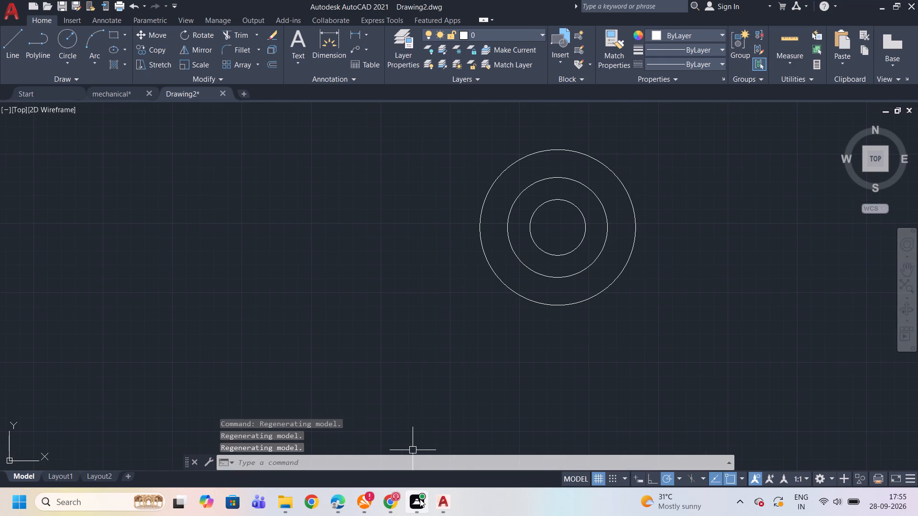
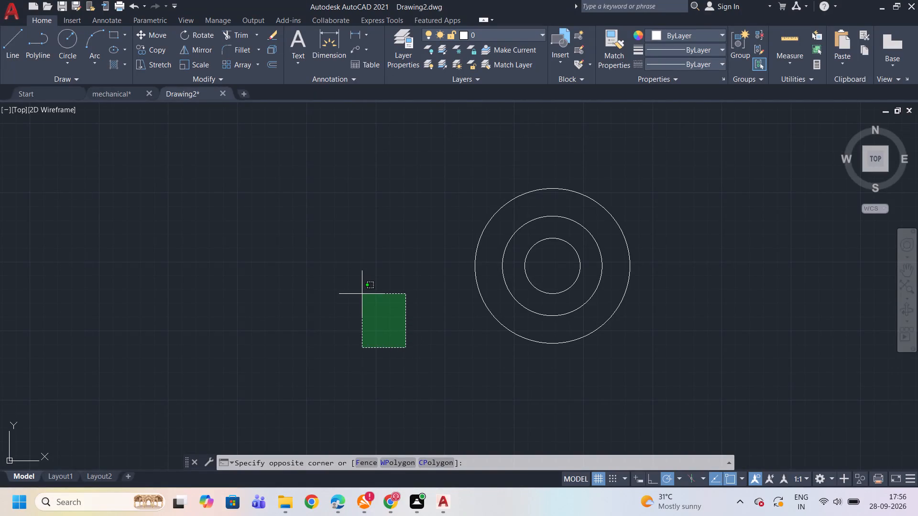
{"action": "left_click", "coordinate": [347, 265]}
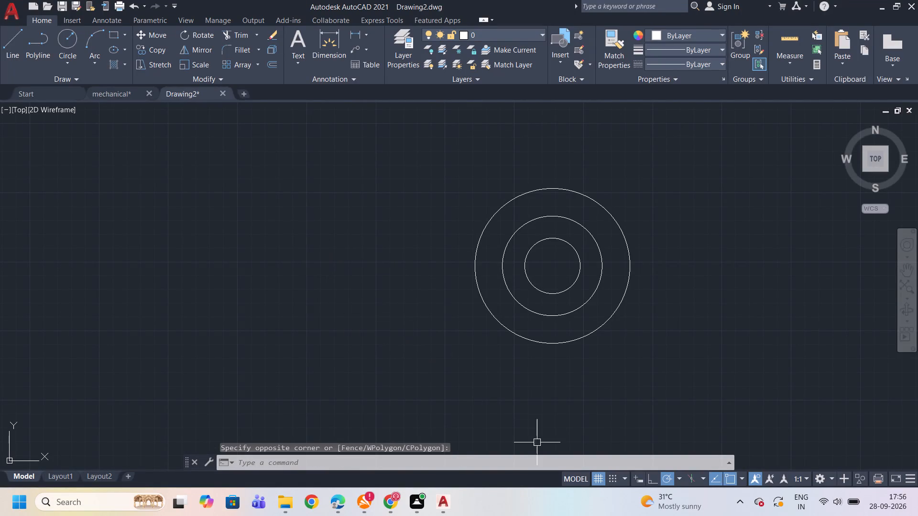
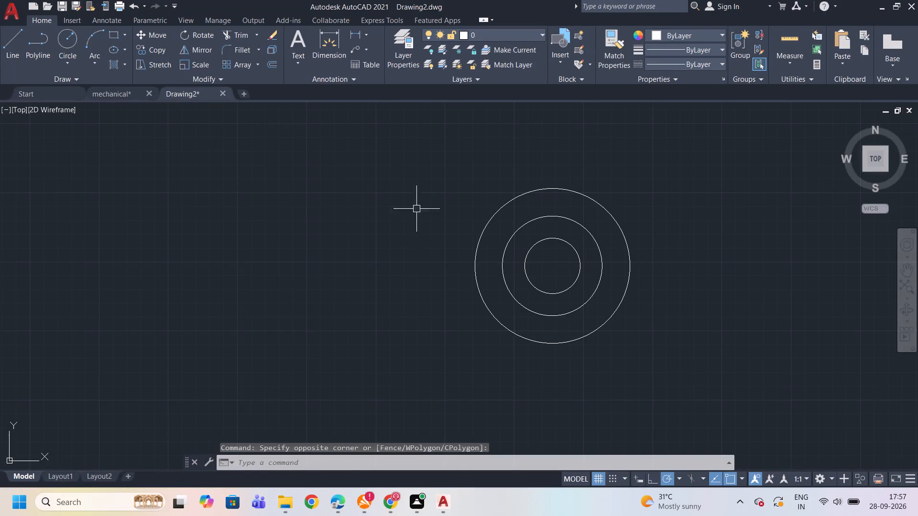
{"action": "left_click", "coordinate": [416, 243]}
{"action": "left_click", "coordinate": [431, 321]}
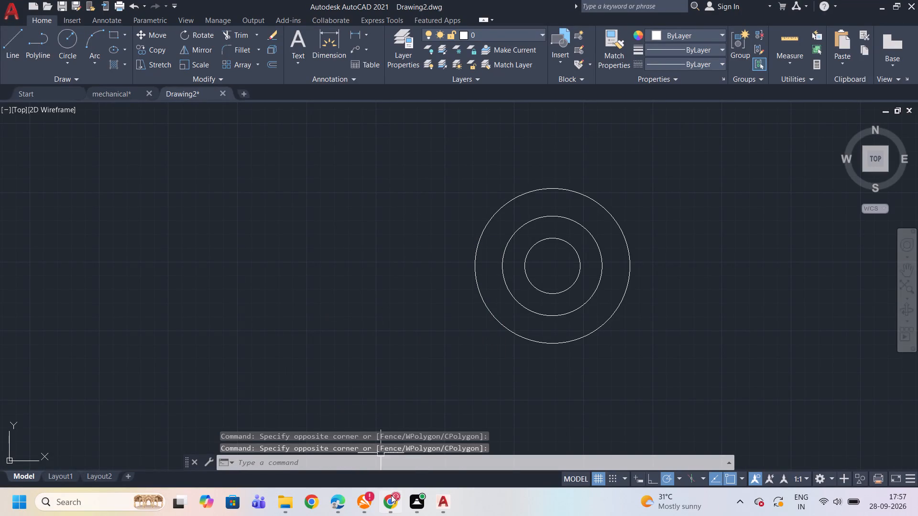
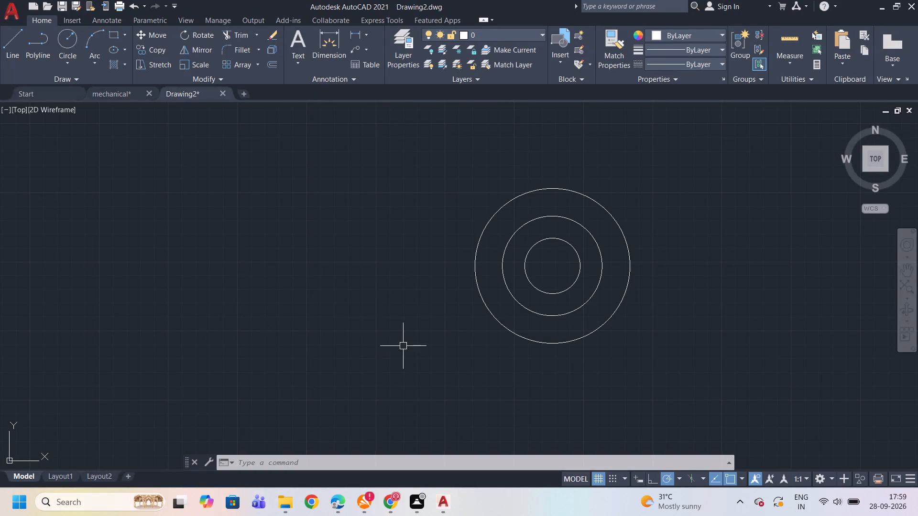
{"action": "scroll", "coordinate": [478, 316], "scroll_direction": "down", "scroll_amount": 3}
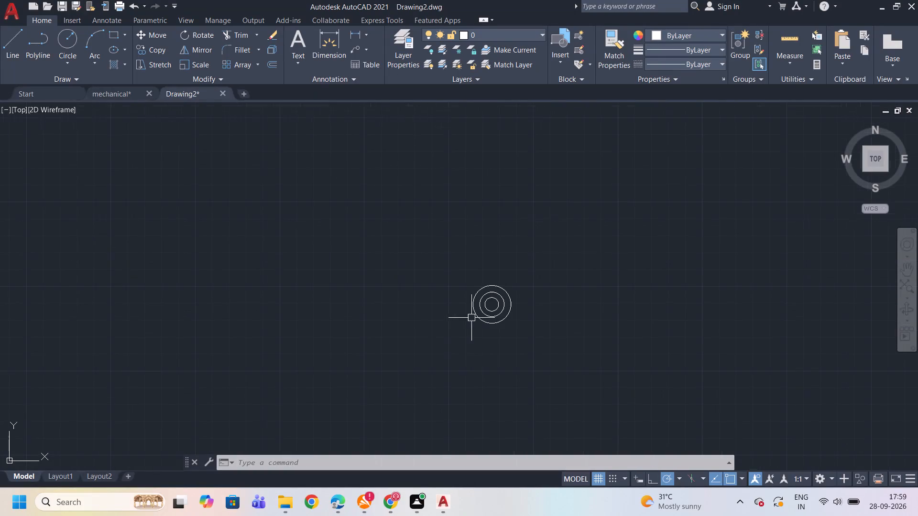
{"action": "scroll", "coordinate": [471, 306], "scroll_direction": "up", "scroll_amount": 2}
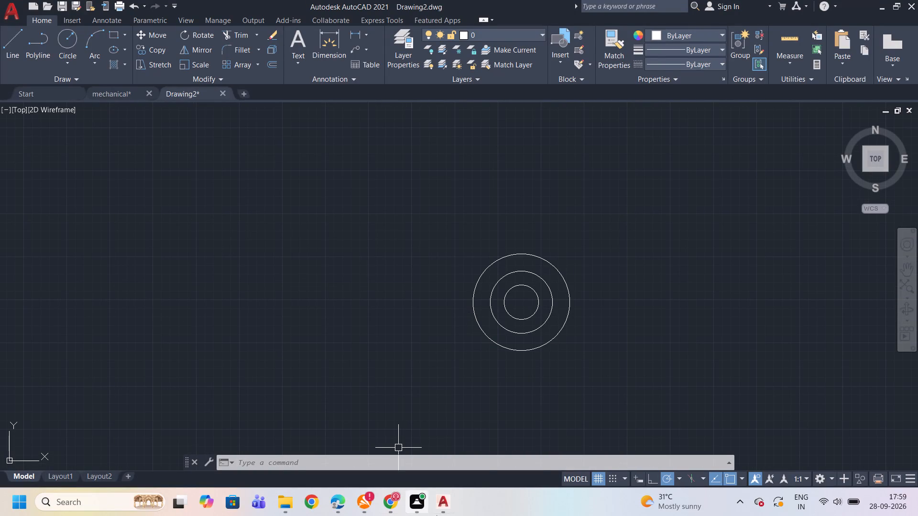
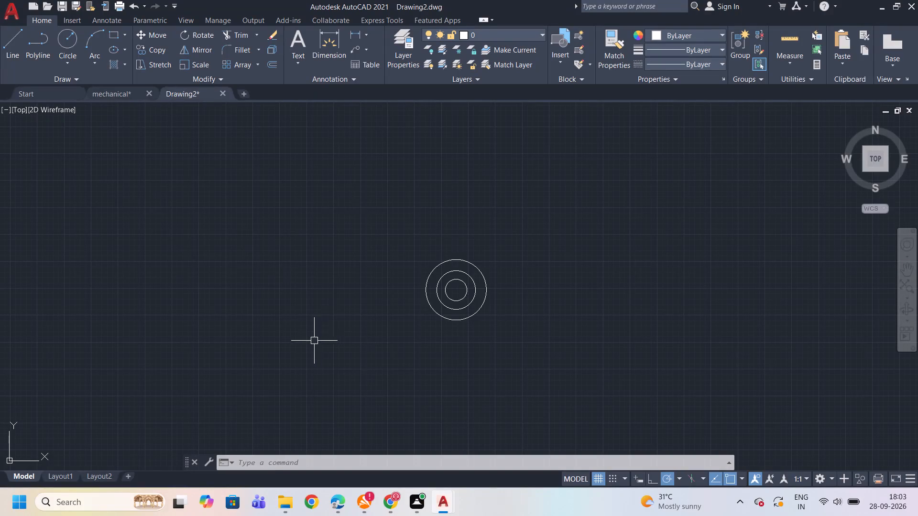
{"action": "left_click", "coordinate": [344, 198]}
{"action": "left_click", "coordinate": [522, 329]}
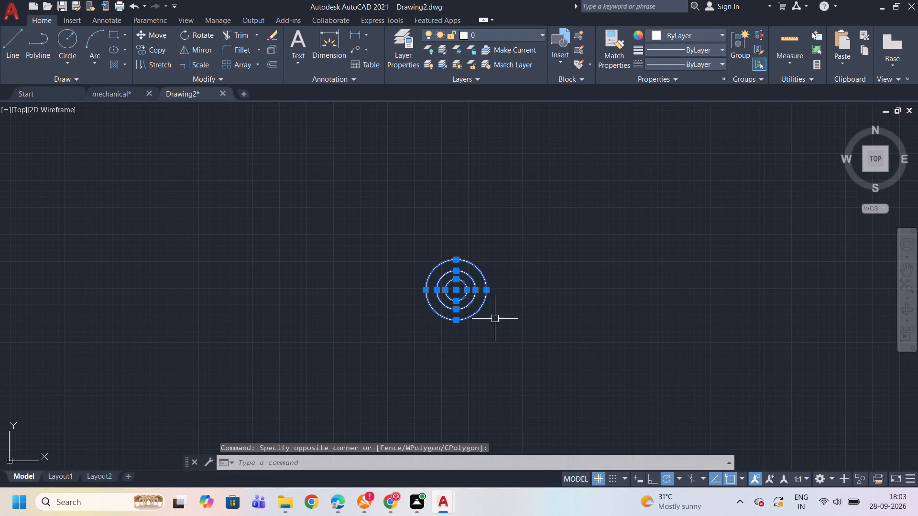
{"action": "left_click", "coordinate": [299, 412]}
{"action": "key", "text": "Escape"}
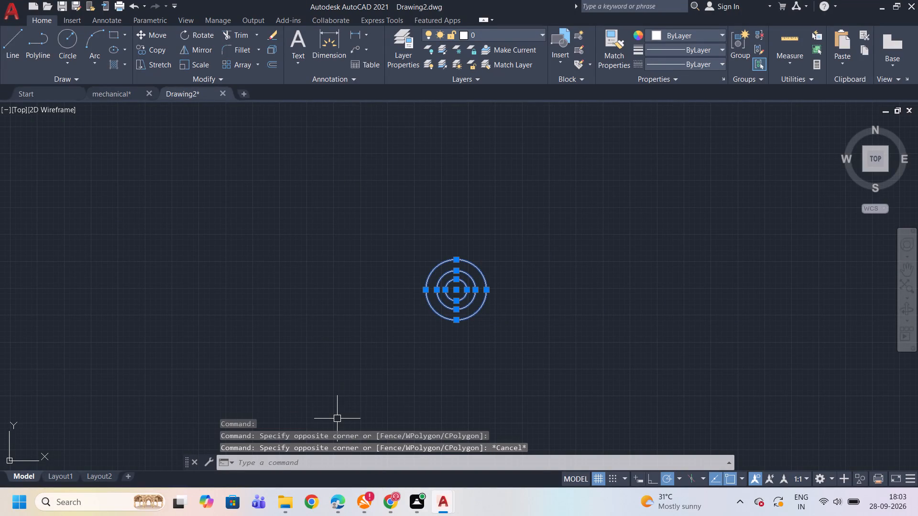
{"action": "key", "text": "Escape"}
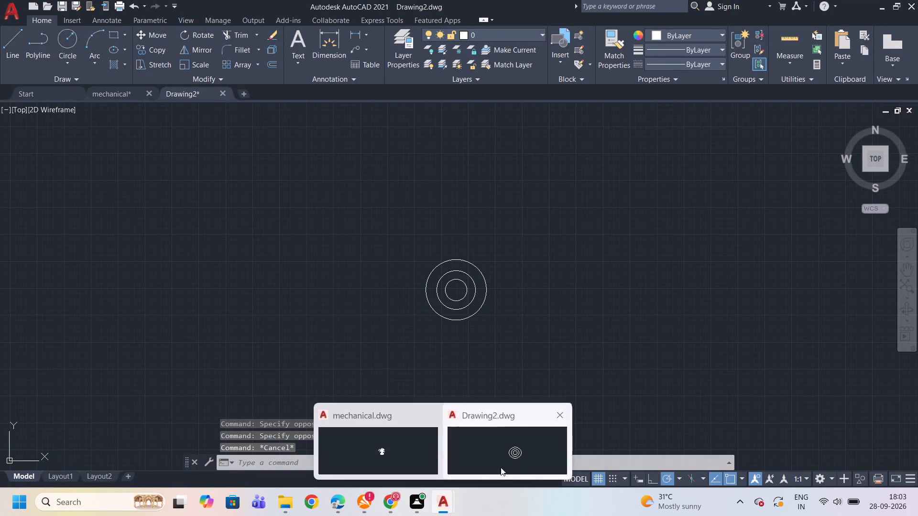
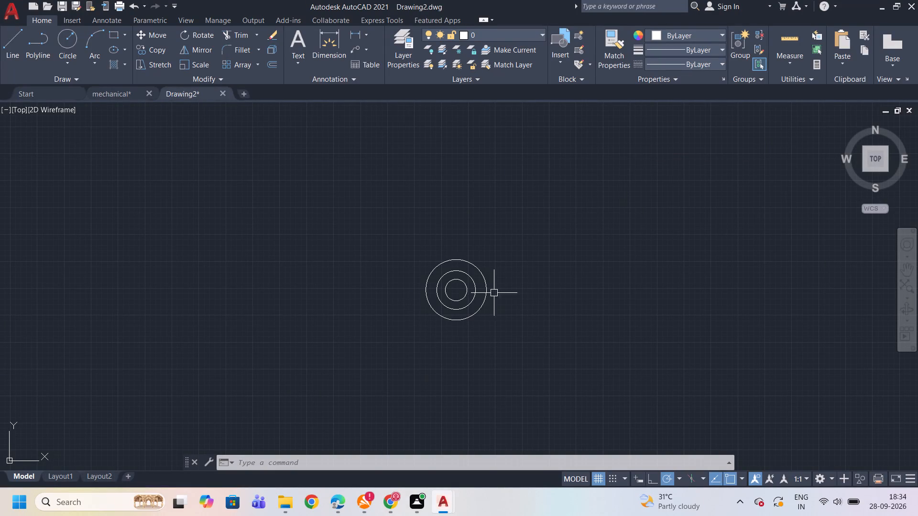
Draw a circle of radius 65 concentric with the existing circles.
{"action": "scroll", "coordinate": [503, 272], "scroll_direction": "up", "scroll_amount": 1}
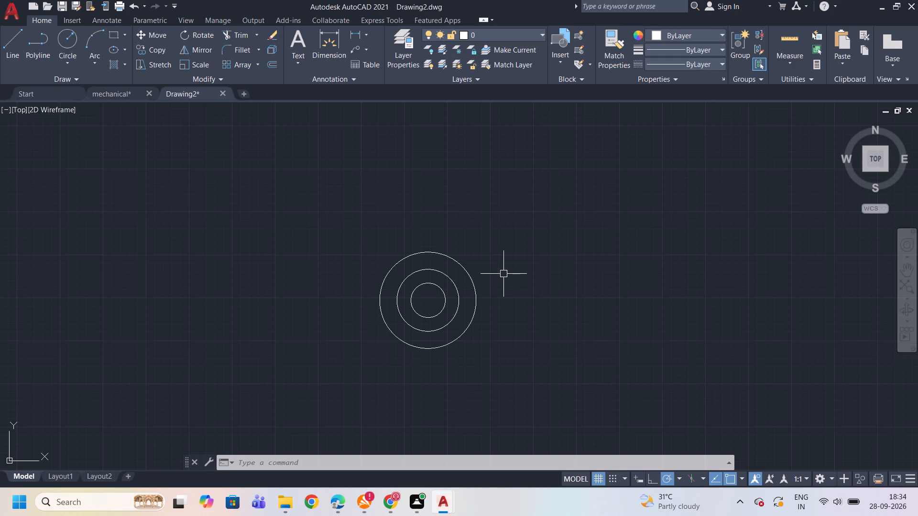
{"action": "key", "text": "c"}
{"action": "key", "text": "Return"}
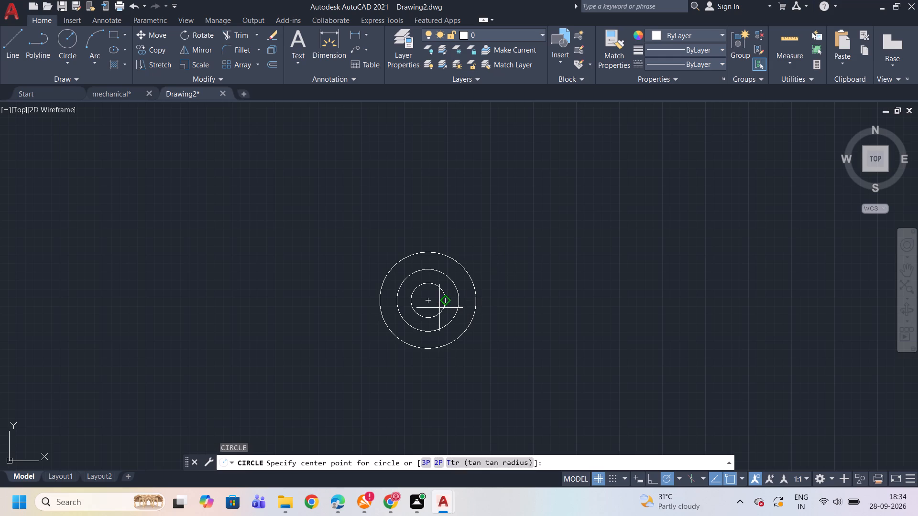
{"action": "left_click", "coordinate": [428, 302]}
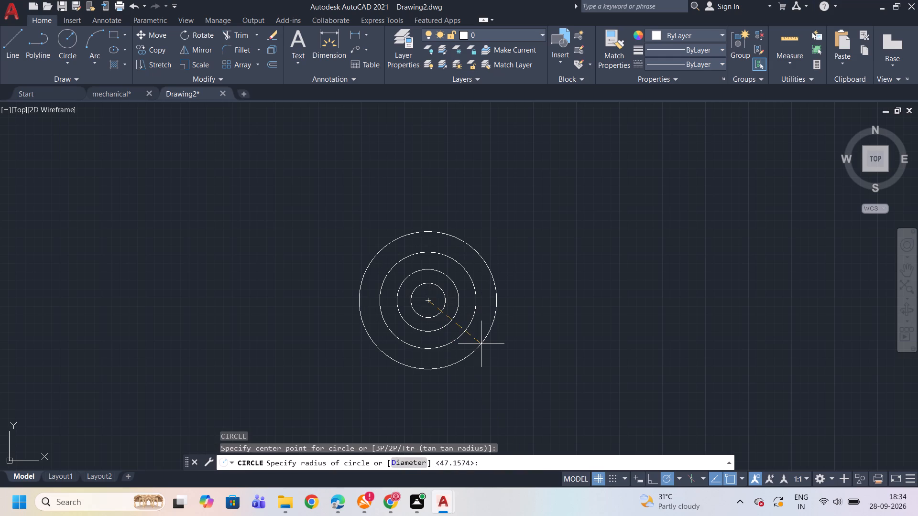
{"action": "type", "text": "65"}
{"action": "key", "text": "Return"}
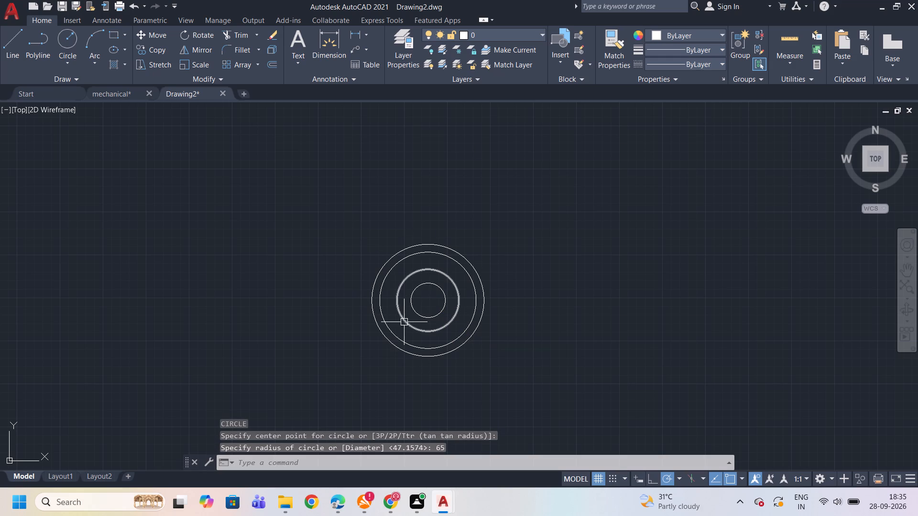
Delete the radius 56 circle, the one just inside the outermost circle.
{"action": "scroll", "coordinate": [403, 316], "scroll_direction": "up", "scroll_amount": 2}
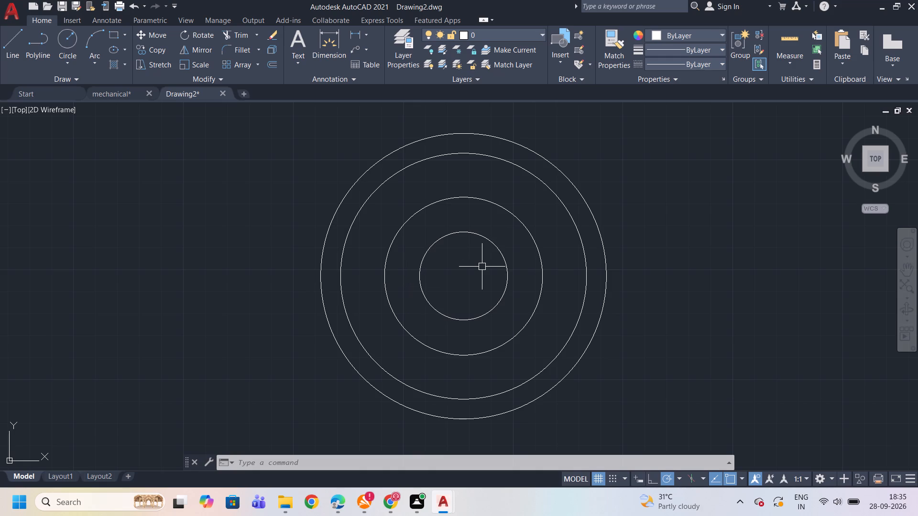
{"action": "left_click", "coordinate": [339, 271]}
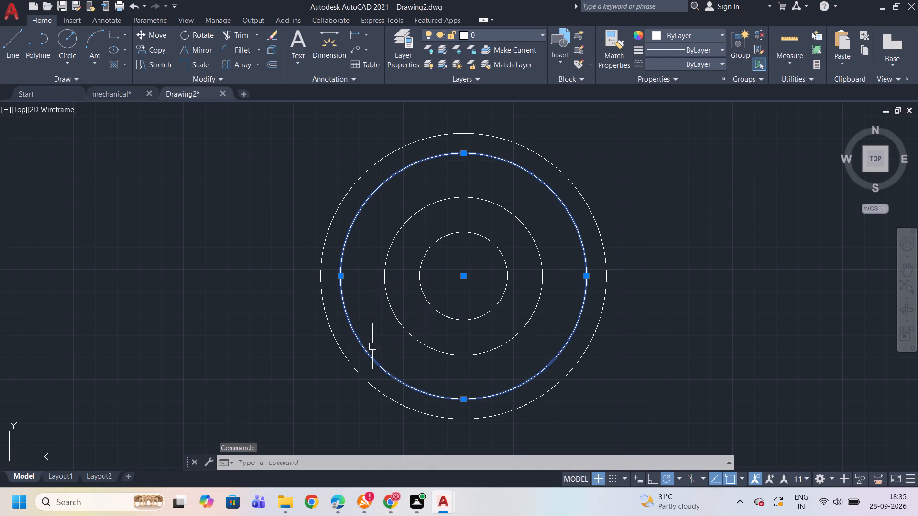
{"action": "key", "text": "Delete"}
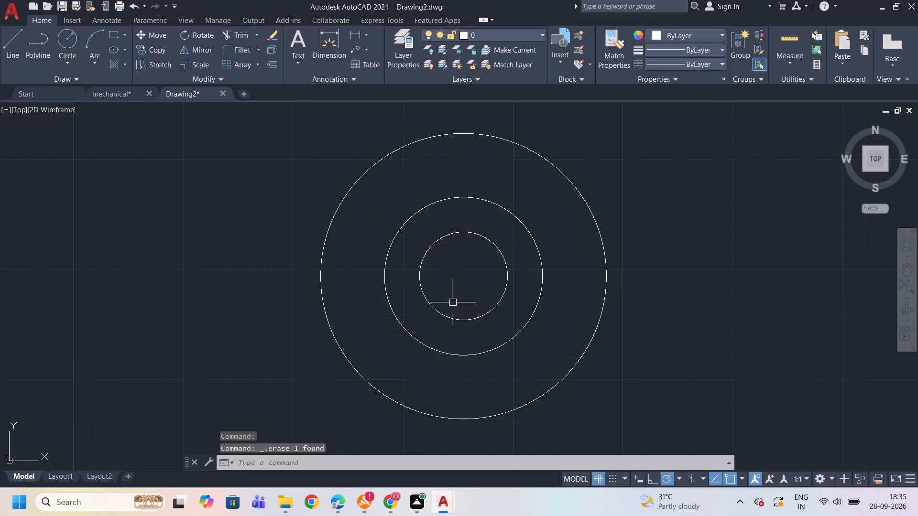
Draw a circle of radius 52 from the common centre of the concentric circles.
{"action": "key", "text": "c"}
{"action": "key", "text": "Return"}
{"action": "key", "text": "Return"}
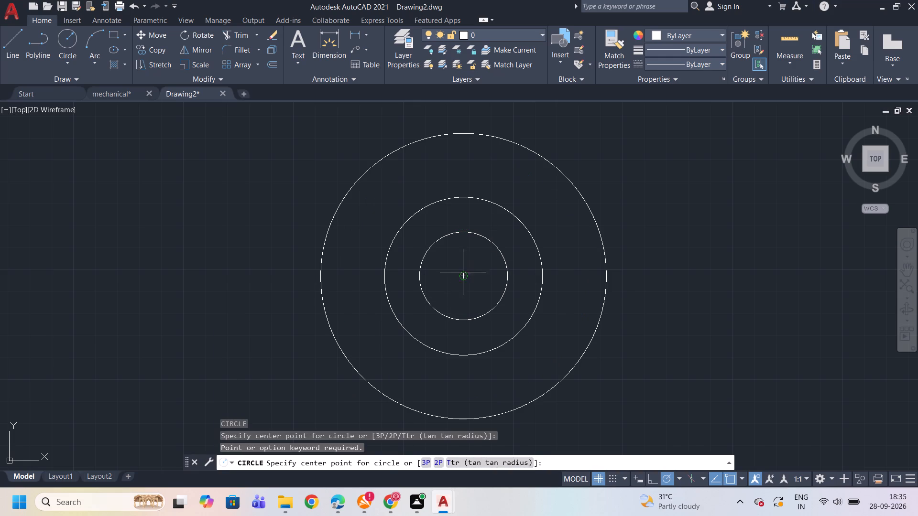
{"action": "left_click", "coordinate": [461, 275]}
{"action": "type", "text": "52"}
{"action": "key", "text": "Return"}
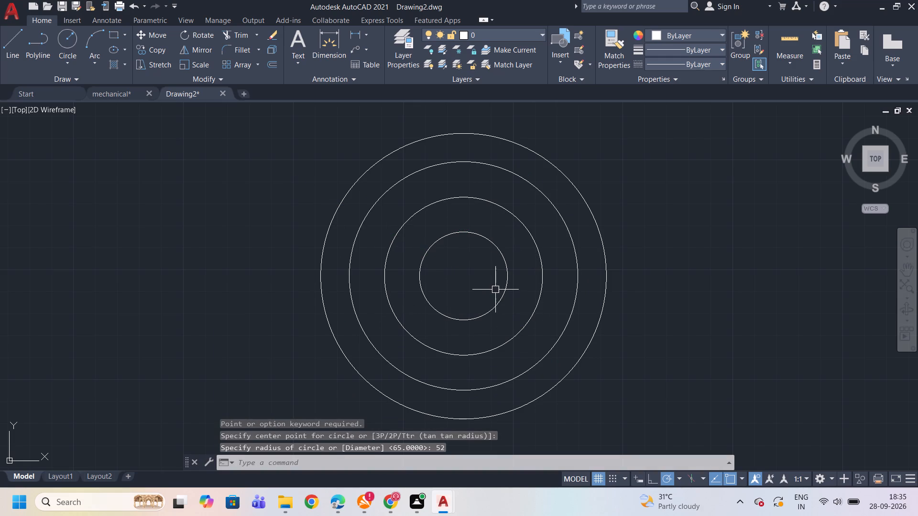
Draw horizontal and vertical centre lines through the circles' common centre, extending past the outermost circle on all four sides.
{"action": "scroll", "coordinate": [495, 290], "scroll_direction": "down", "scroll_amount": 1}
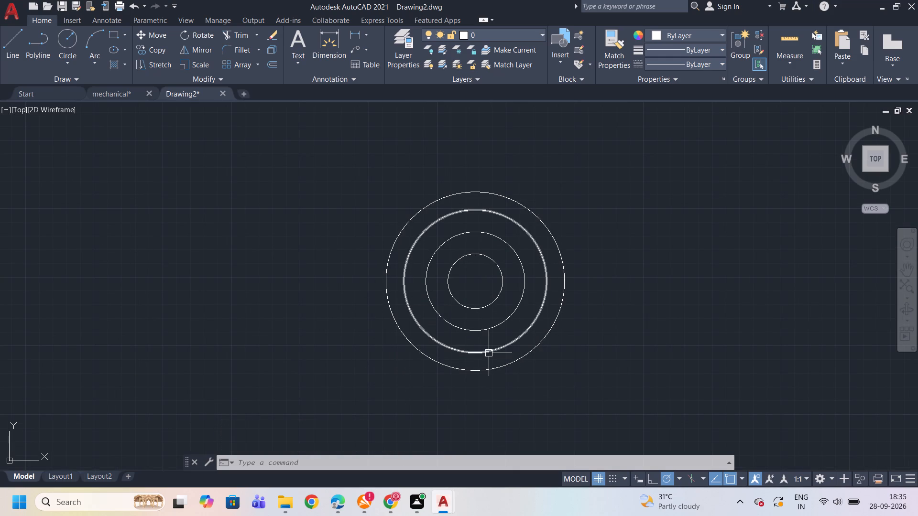
{"action": "key", "text": "l"}
{"action": "key", "text": "Return"}
{"action": "left_click", "coordinate": [473, 284]}
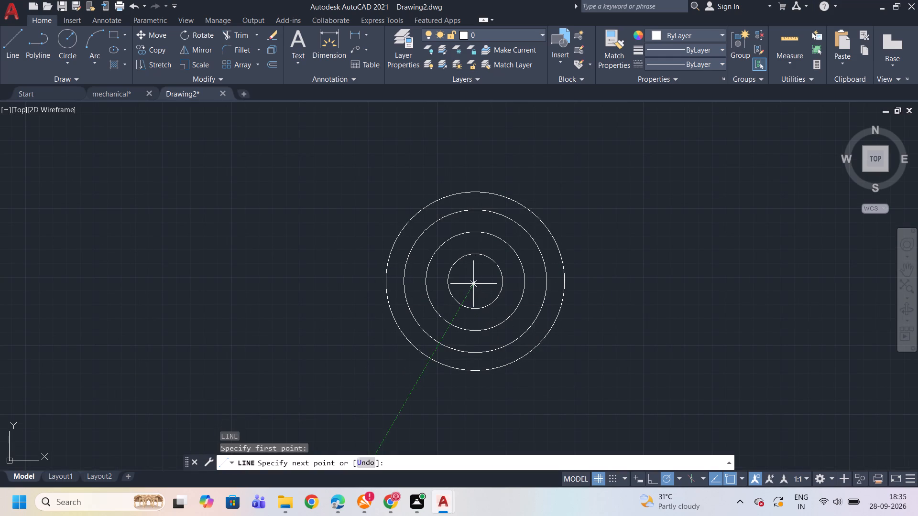
{"action": "left_click", "coordinate": [587, 285]}
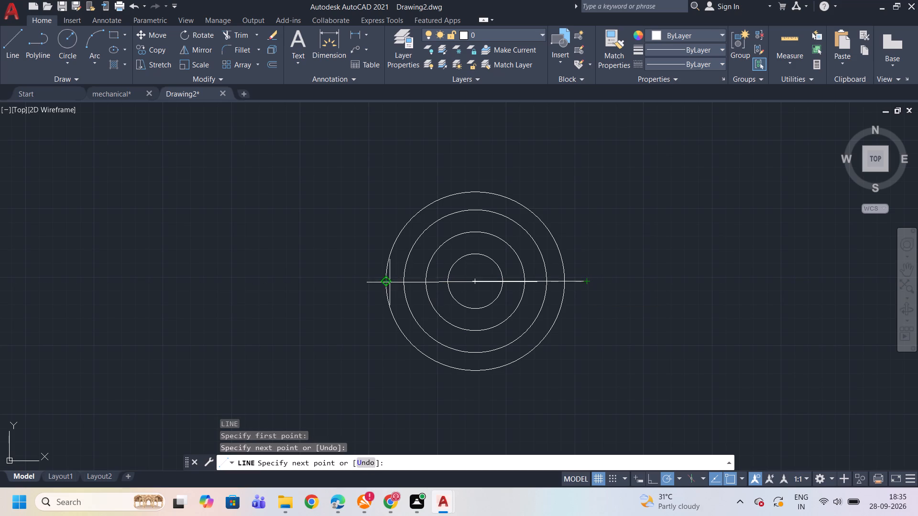
{"action": "left_click", "coordinate": [374, 281]}
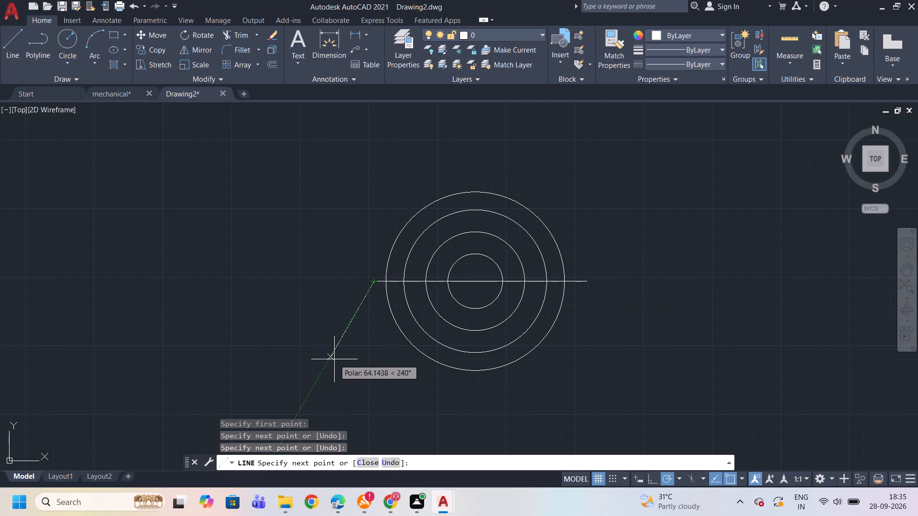
{"action": "left_click", "coordinate": [474, 280]}
{"action": "left_click", "coordinate": [473, 162]}
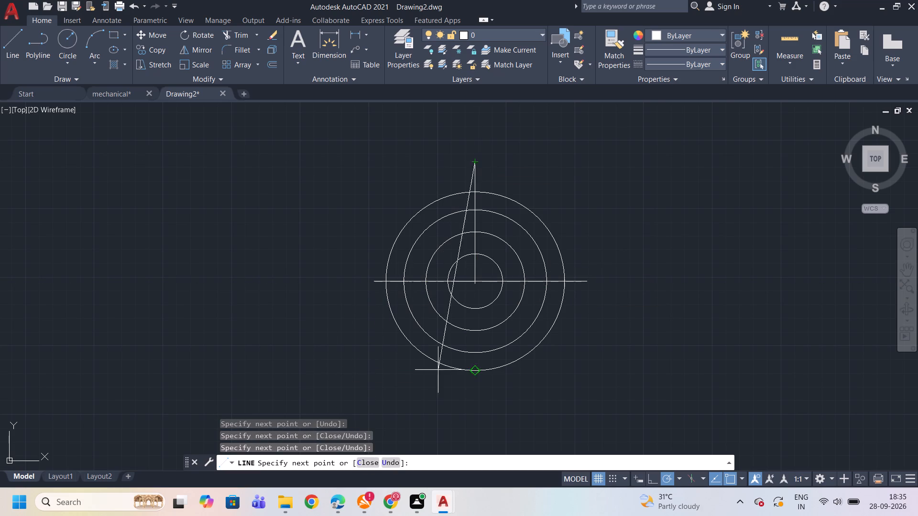
{"action": "left_click", "coordinate": [470, 408]}
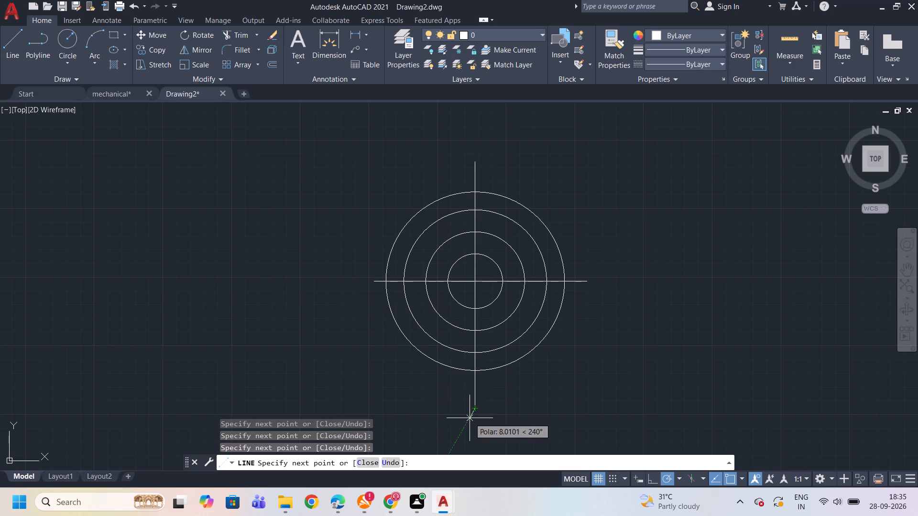
{"action": "key", "text": "Escape"}
Draw a 100-unit line upward from the horizontal centre line's right end, continuing with a horizontal line leftward above and beyond the circles.
{"action": "scroll", "coordinate": [509, 335], "scroll_direction": "down", "scroll_amount": 1}
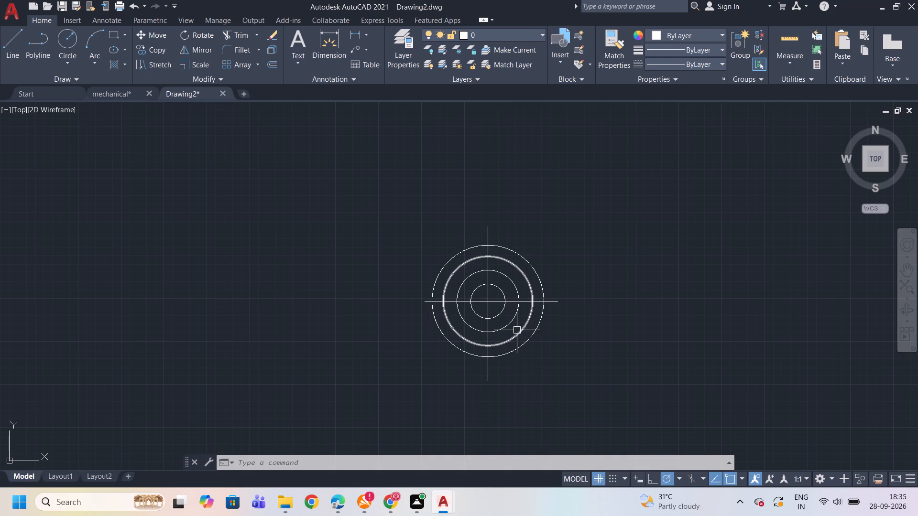
{"action": "key", "text": "l"}
{"action": "key", "text": "Return"}
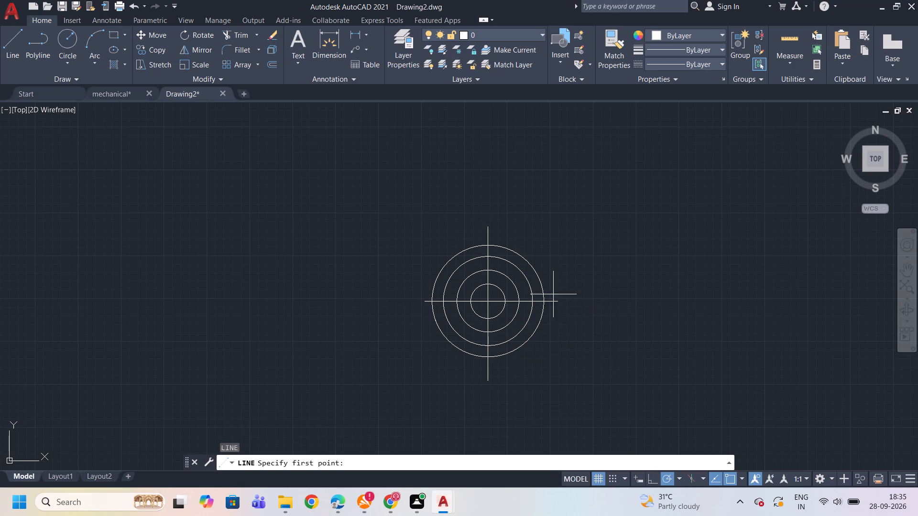
{"action": "left_click", "coordinate": [556, 303]}
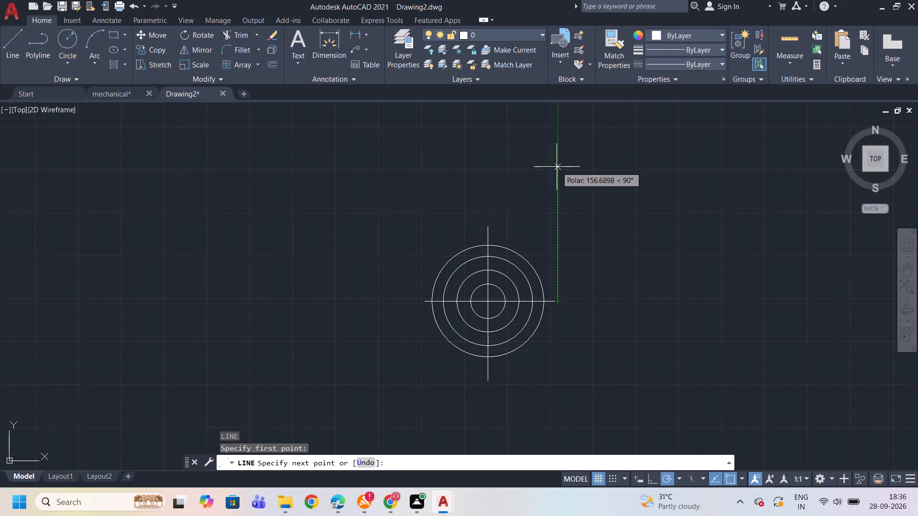
{"action": "type", "text": "100"}
{"action": "key", "text": "Return"}
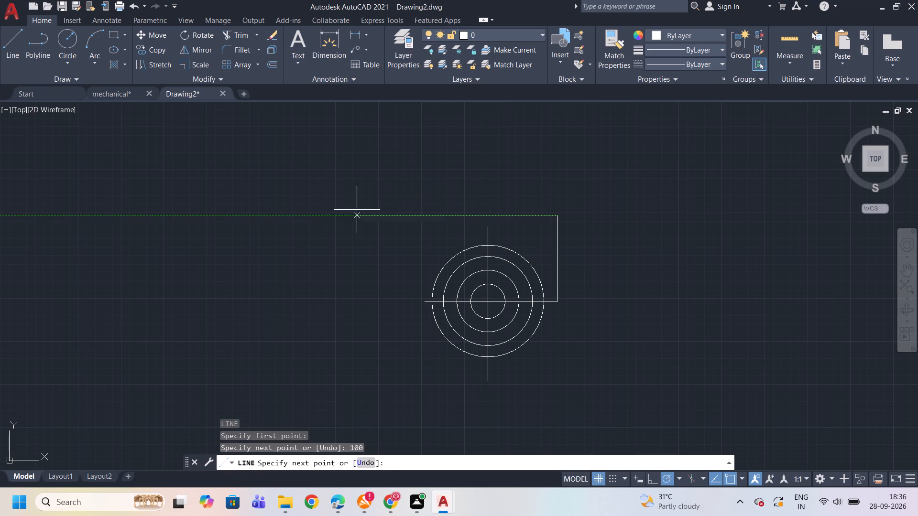
{"action": "left_click", "coordinate": [391, 216]}
{"action": "key", "text": "Escape"}
Add a short line from the vertical centre line's upper end to just above the horizontal line over the circles.
{"action": "key", "text": "l"}
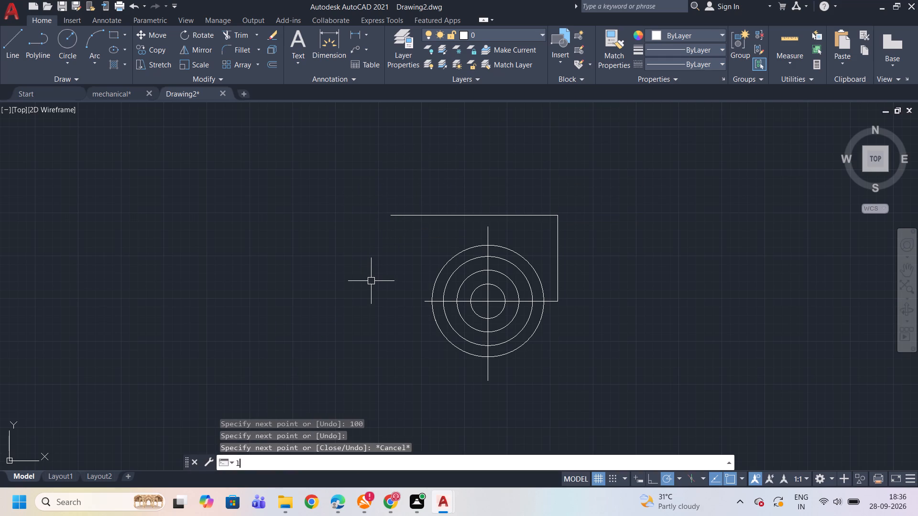
{"action": "key", "text": "Return"}
{"action": "left_click", "coordinate": [487, 228]}
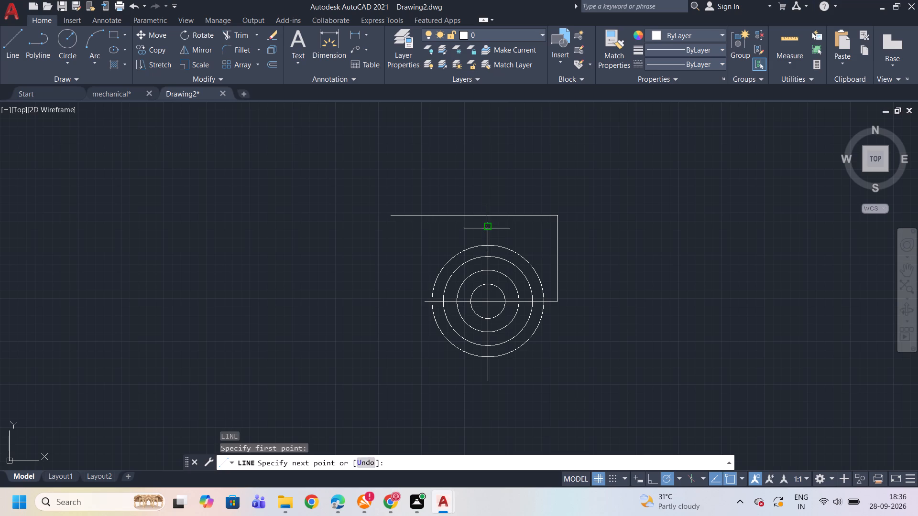
{"action": "left_click", "coordinate": [490, 206]}
{"action": "key", "text": "Escape"}
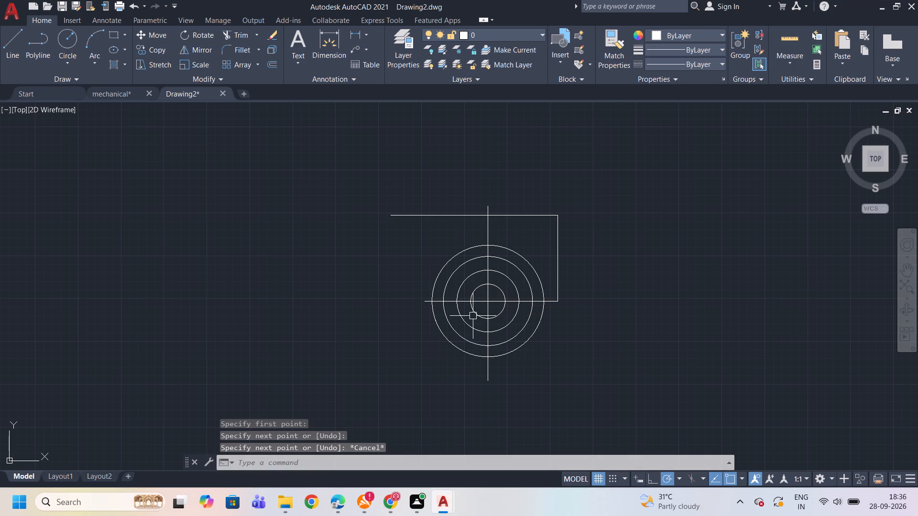
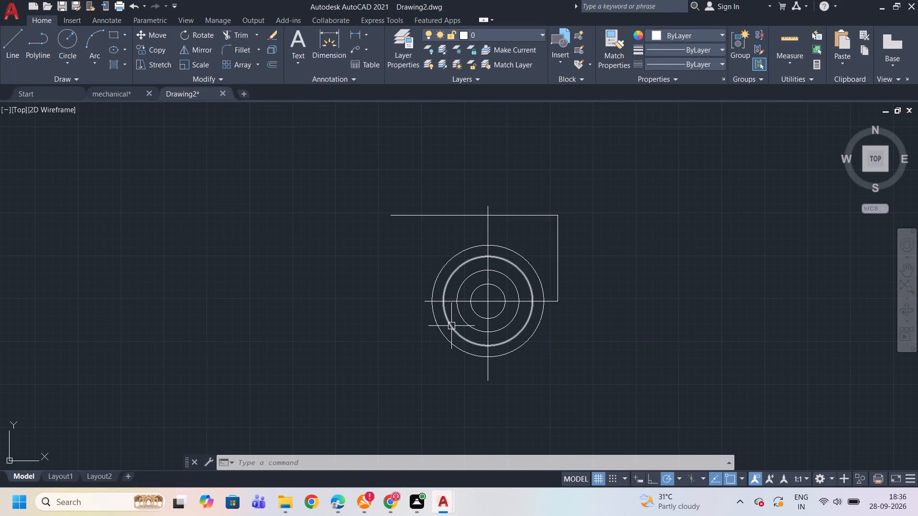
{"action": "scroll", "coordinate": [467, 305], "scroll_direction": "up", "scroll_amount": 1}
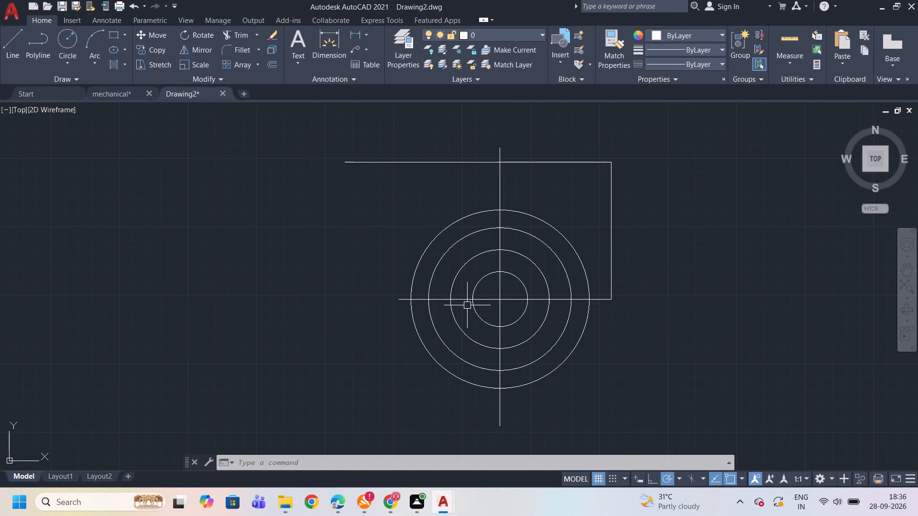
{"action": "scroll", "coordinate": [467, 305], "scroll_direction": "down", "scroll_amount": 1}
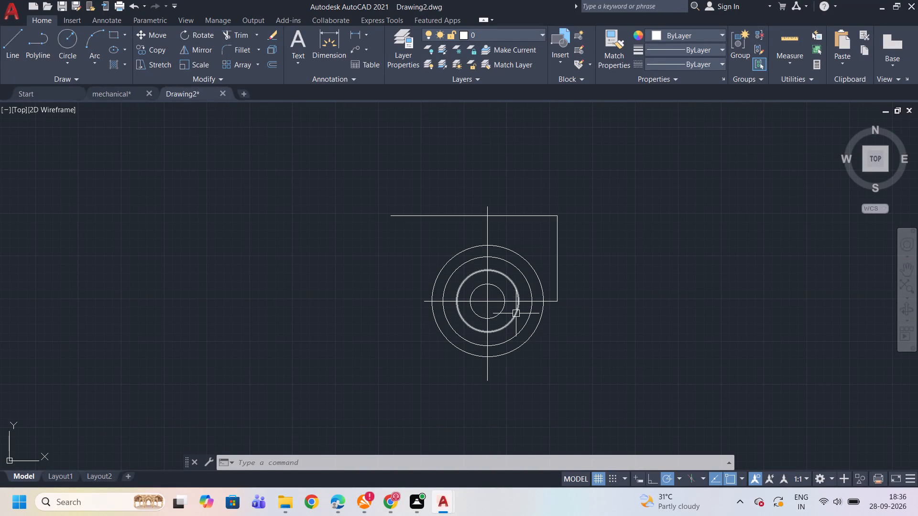
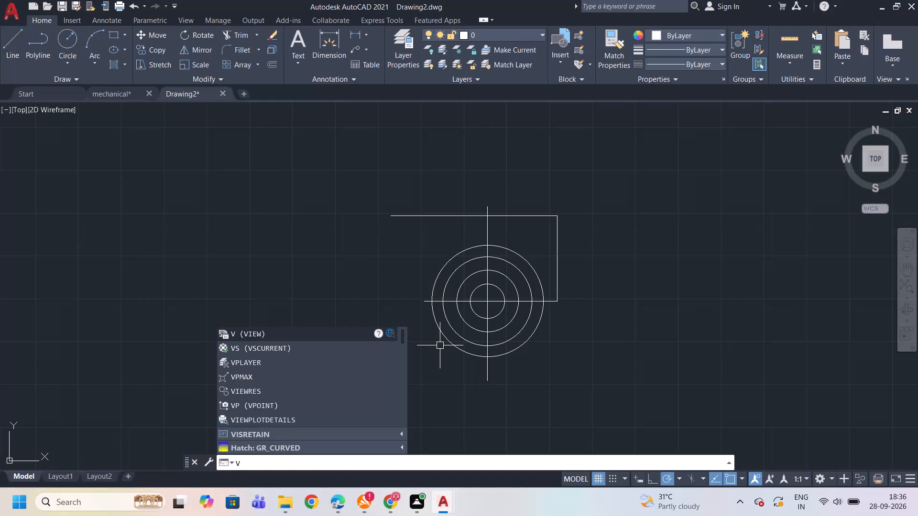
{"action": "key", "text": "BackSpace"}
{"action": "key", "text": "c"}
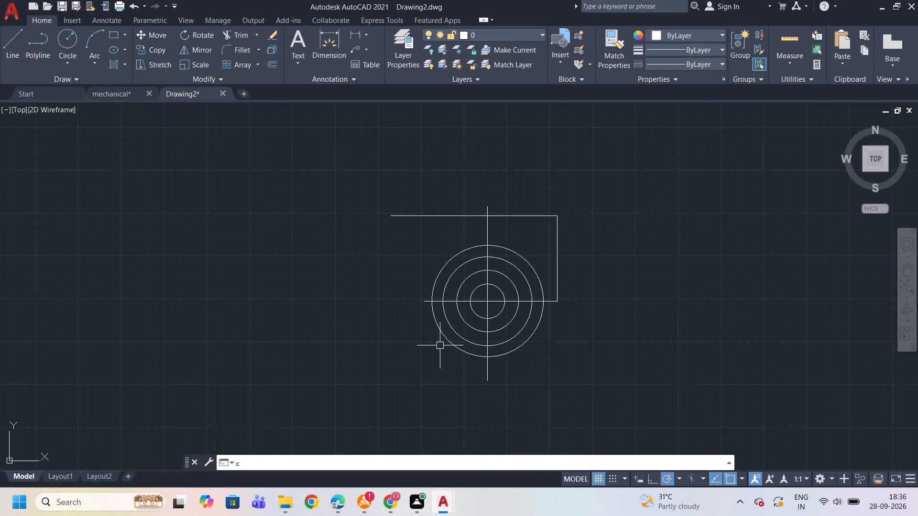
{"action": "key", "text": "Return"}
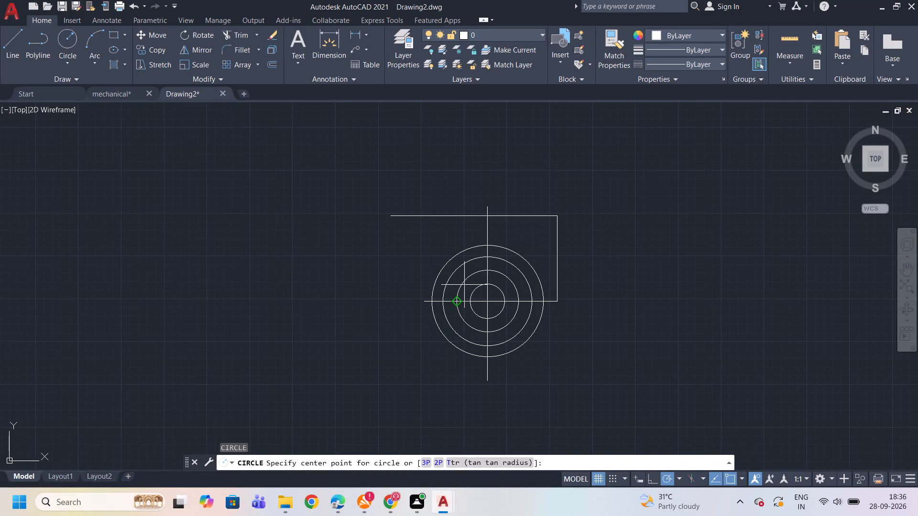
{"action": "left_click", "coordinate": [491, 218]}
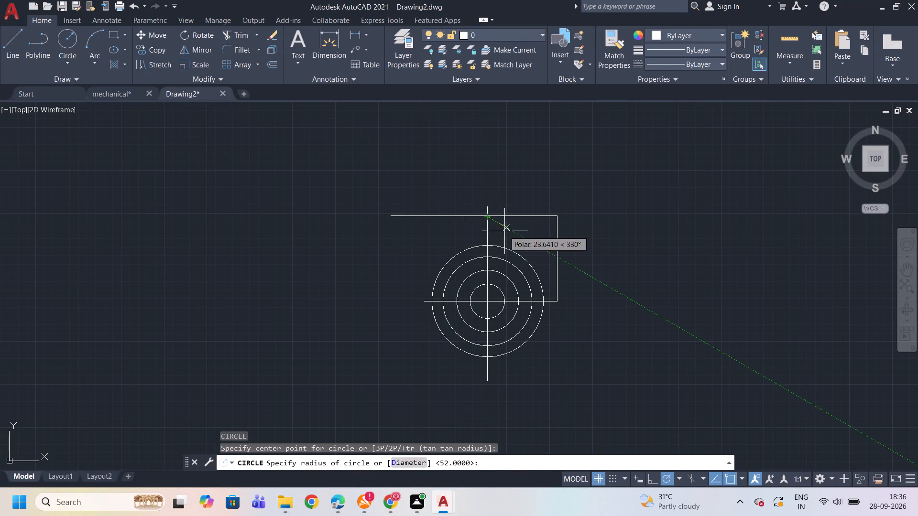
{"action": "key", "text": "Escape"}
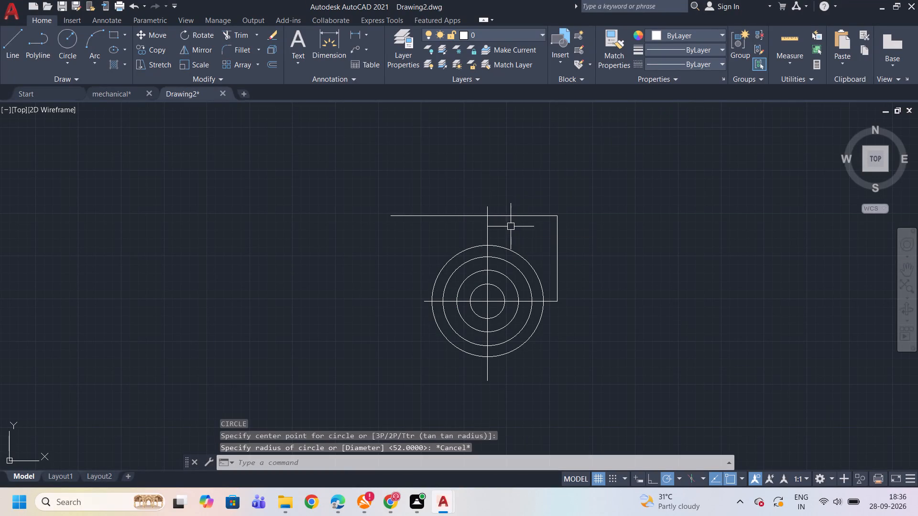
Draw a radius 17 circle centred where the vertical centre line crosses the upper horizontal line.
{"action": "key", "text": "c"}
{"action": "key", "text": "shift+Return"}
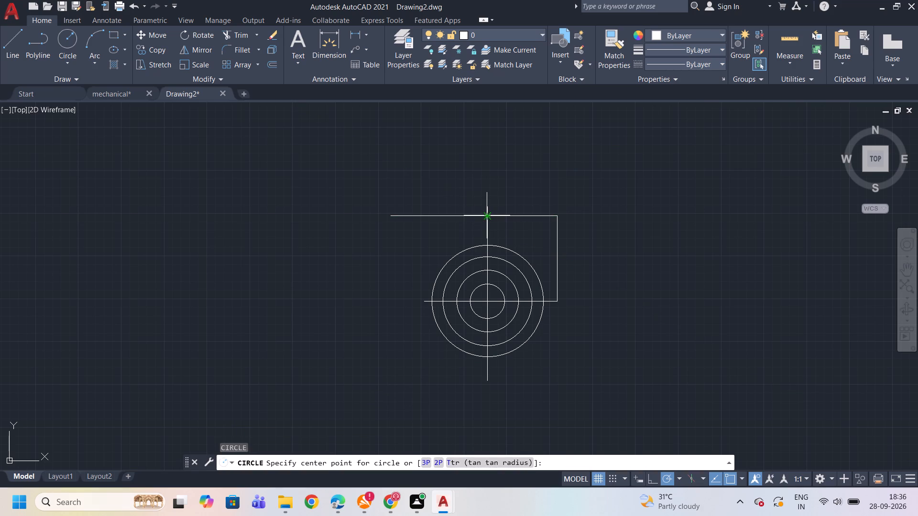
{"action": "scroll", "coordinate": [487, 215], "scroll_direction": "up", "scroll_amount": 2}
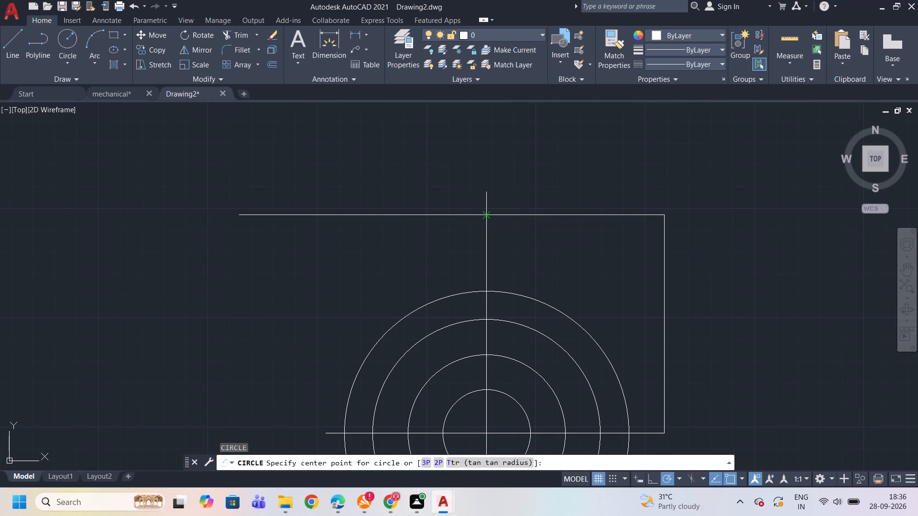
{"action": "left_click", "coordinate": [486, 215]}
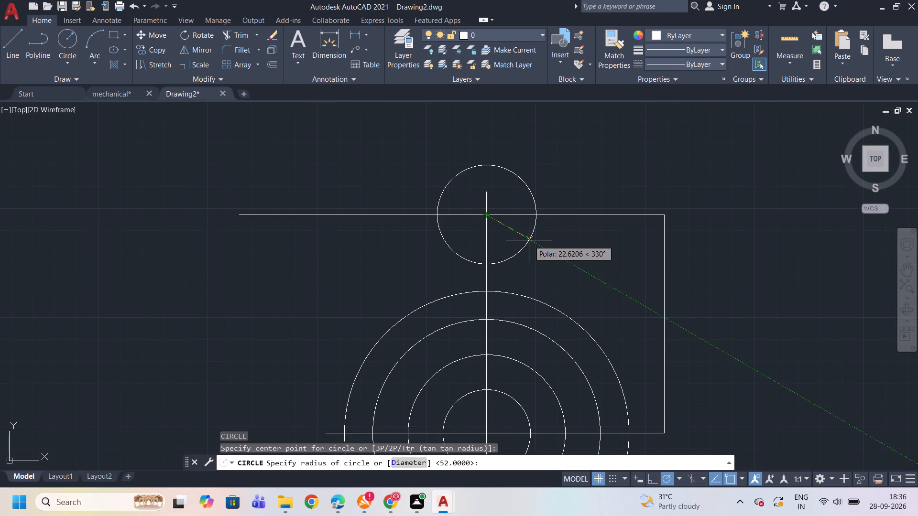
{"action": "type", "text": "17"}
{"action": "key", "text": "Return"}
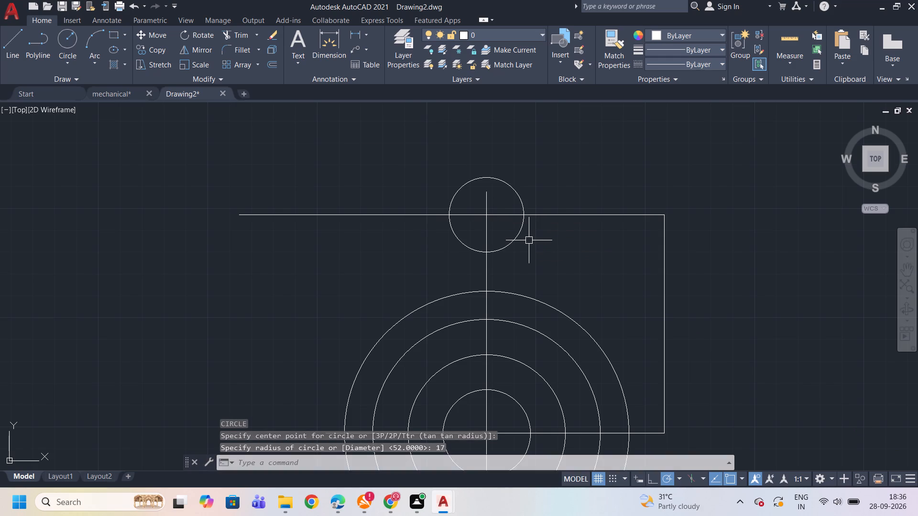
Draw a radius 28 circle concentric with the radius 17 circle on the upper horizontal line.
{"action": "key", "text": "c"}
{"action": "key", "text": "Return"}
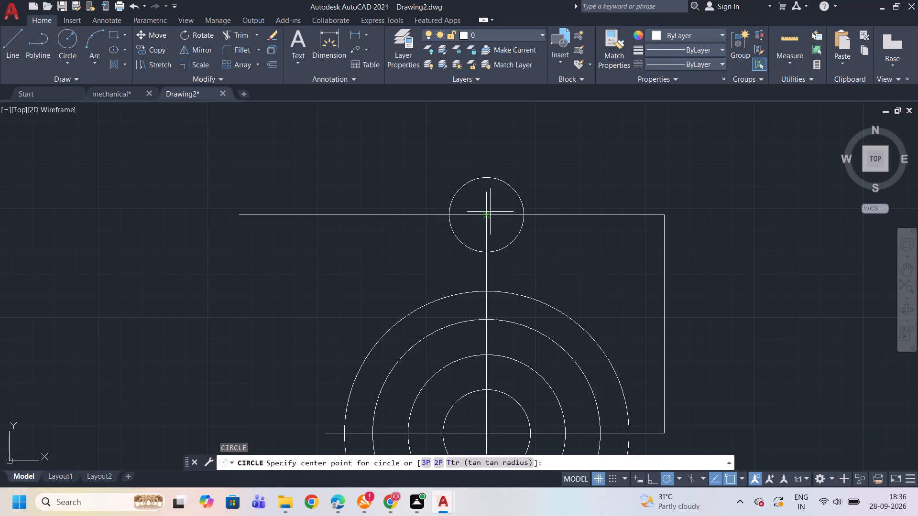
{"action": "left_click", "coordinate": [488, 217]}
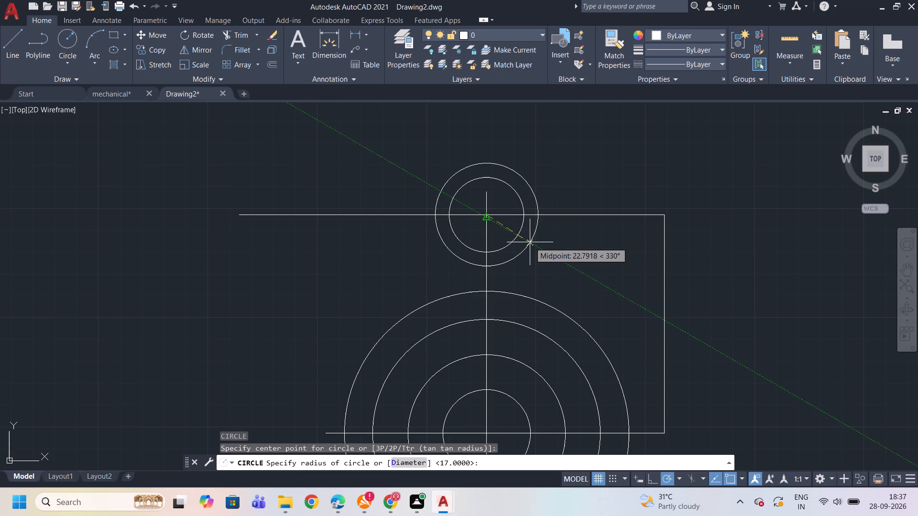
{"action": "type", "text": "28"}
{"action": "key", "text": "Return"}
Draw a line 90 down from the horizontal centre line's left end, continuing with a horizontal line rightward past the vertical centre line.
{"action": "scroll", "coordinate": [539, 249], "scroll_direction": "down", "scroll_amount": 2}
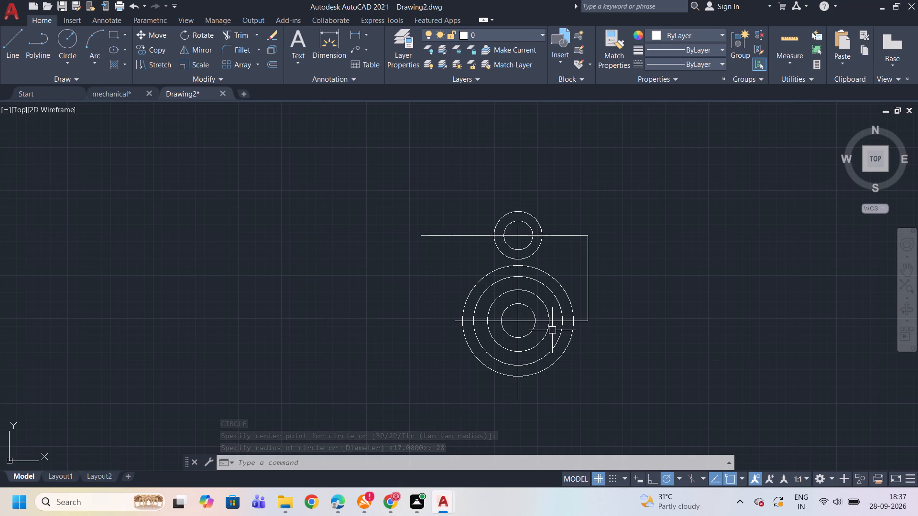
{"action": "scroll", "coordinate": [538, 345], "scroll_direction": "down", "scroll_amount": 1}
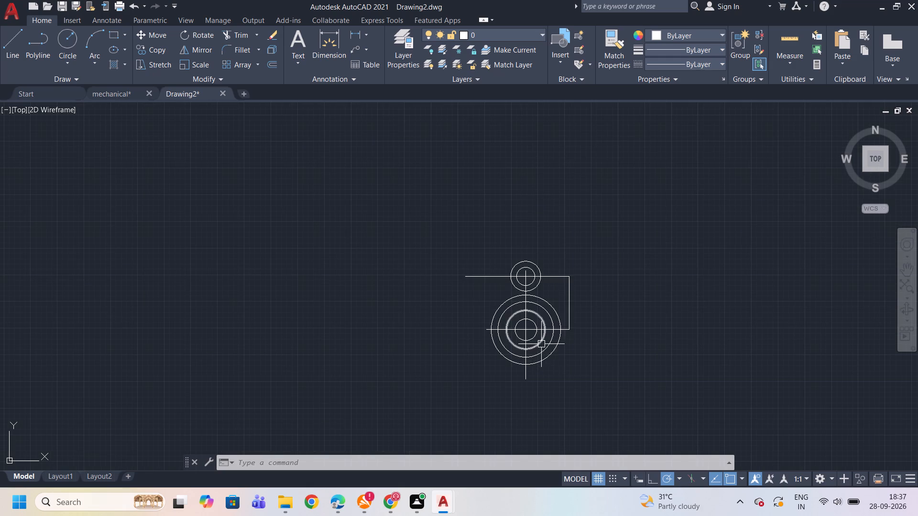
{"action": "scroll", "coordinate": [500, 394], "scroll_direction": "up", "scroll_amount": 1}
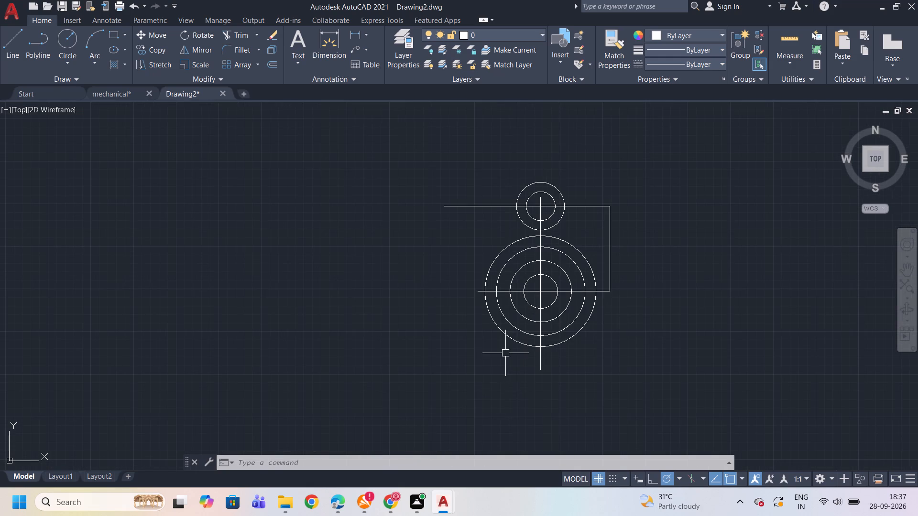
{"action": "scroll", "coordinate": [505, 353], "scroll_direction": "down", "scroll_amount": 3}
{"action": "scroll", "coordinate": [510, 369], "scroll_direction": "up", "scroll_amount": 3}
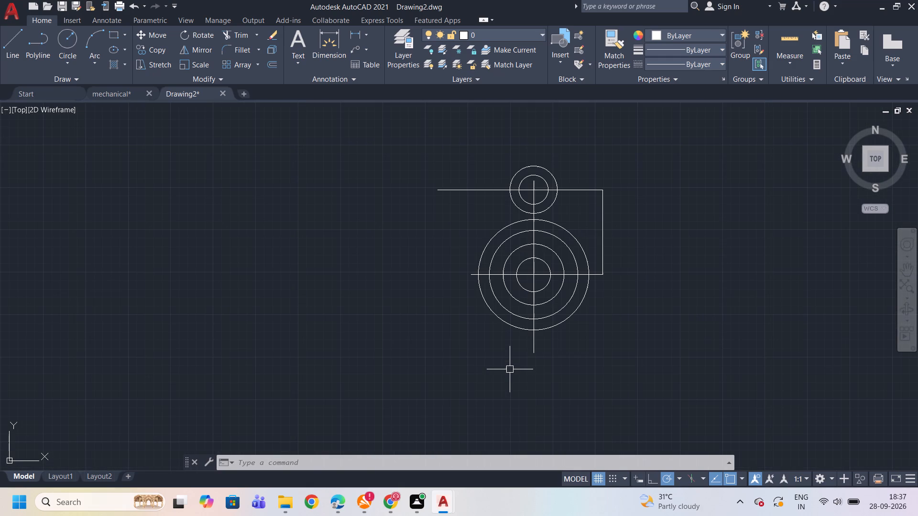
{"action": "key", "text": "l"}
{"action": "key", "text": "Return"}
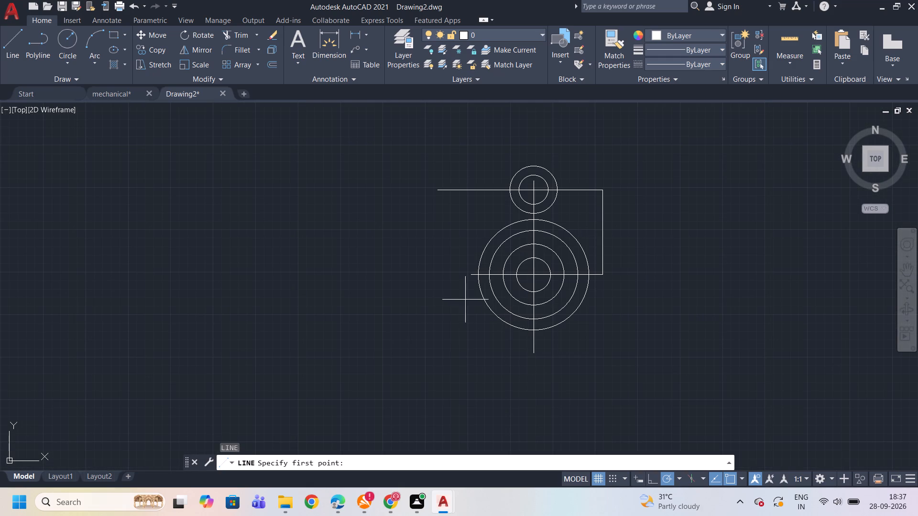
{"action": "left_click", "coordinate": [472, 276]}
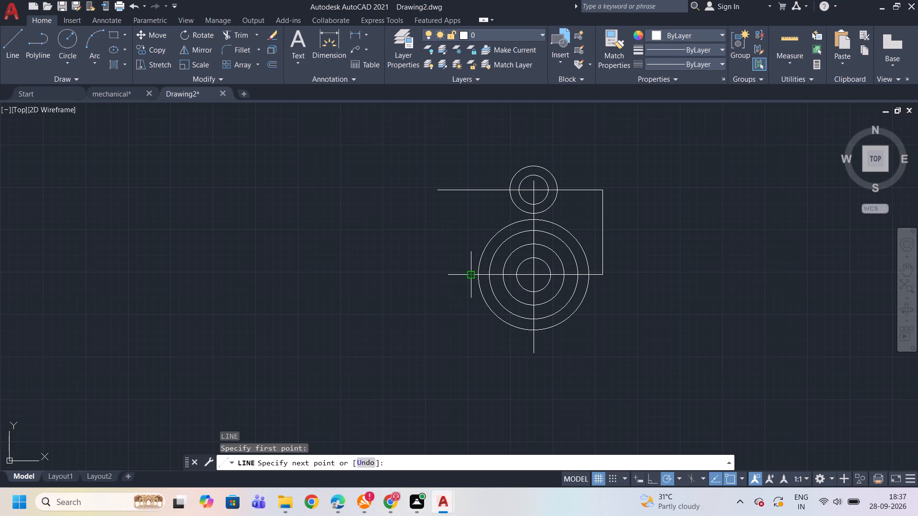
{"action": "type", "text": "90"}
{"action": "key", "text": "Return"}
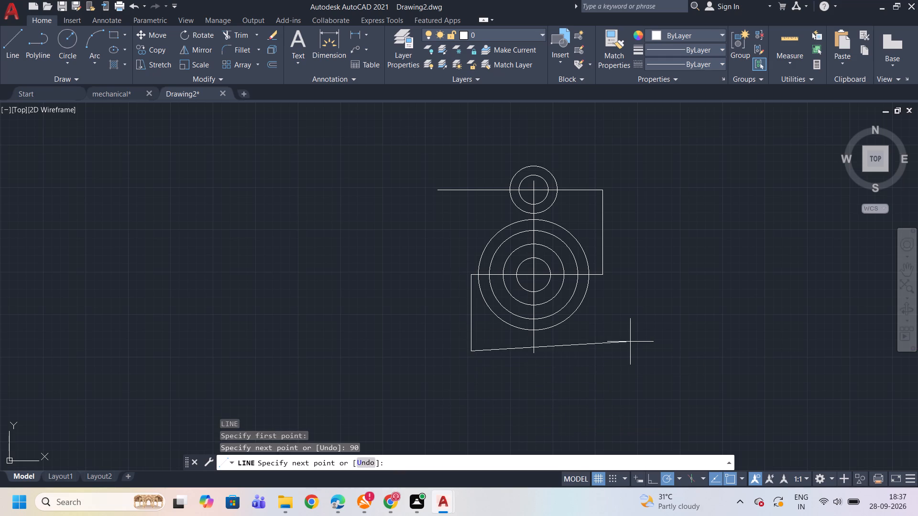
{"action": "left_click", "coordinate": [632, 353]}
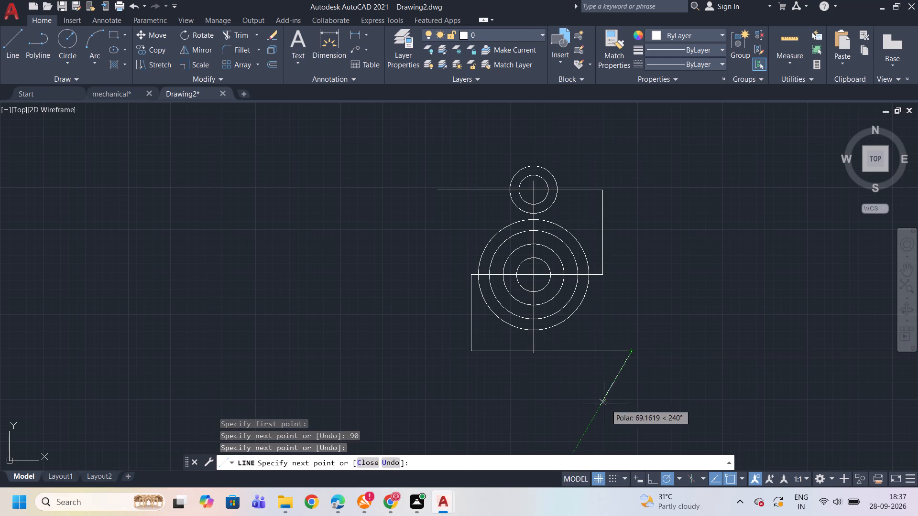
{"action": "key", "text": "Escape"}
Draw a line 54 left from the vertical centre line along the lower horizontal line, finishing with a short vertical centre line crossing it.
{"action": "scroll", "coordinate": [535, 386], "scroll_direction": "up", "scroll_amount": 1}
{"action": "scroll", "coordinate": [535, 386], "scroll_direction": "down", "scroll_amount": 1}
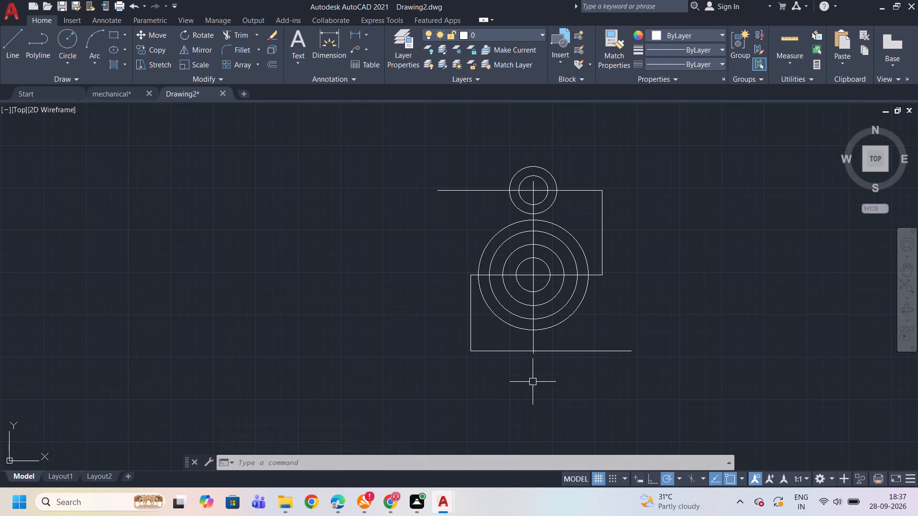
{"action": "key", "text": "semicolon"}
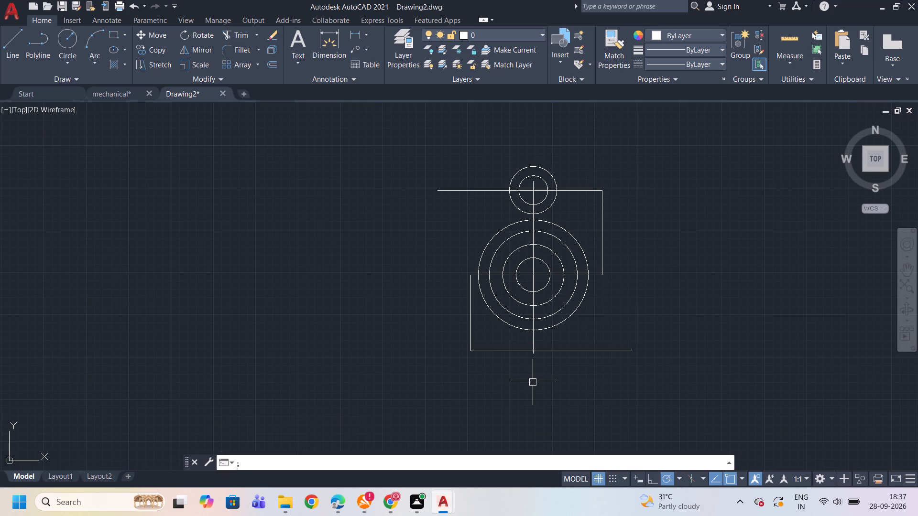
{"action": "key", "text": "backslash"}
{"action": "key", "text": "BackSpace"}
{"action": "key", "text": "BackSpace"}
{"action": "key", "text": "BackSpace"}
{"action": "key", "text": "l"}
{"action": "key", "text": "Return"}
{"action": "scroll", "coordinate": [533, 345], "scroll_direction": "up", "scroll_amount": 2}
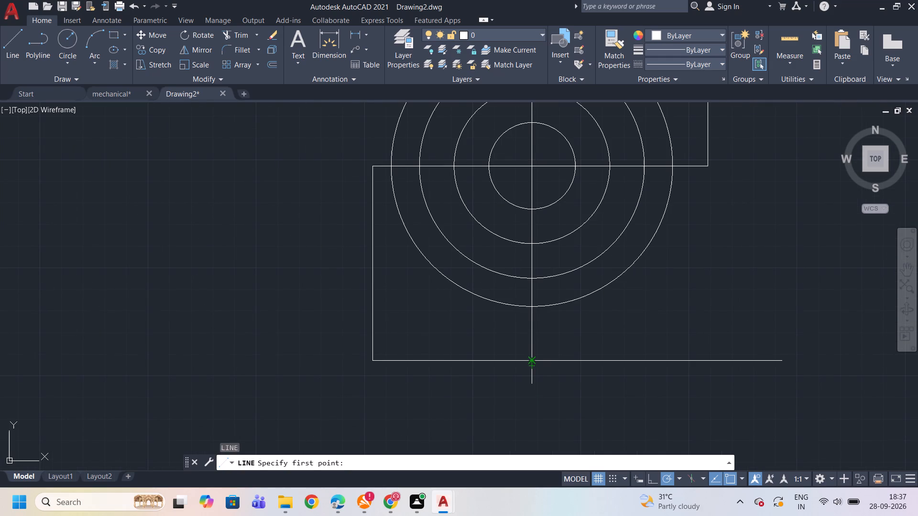
{"action": "left_click", "coordinate": [533, 362]}
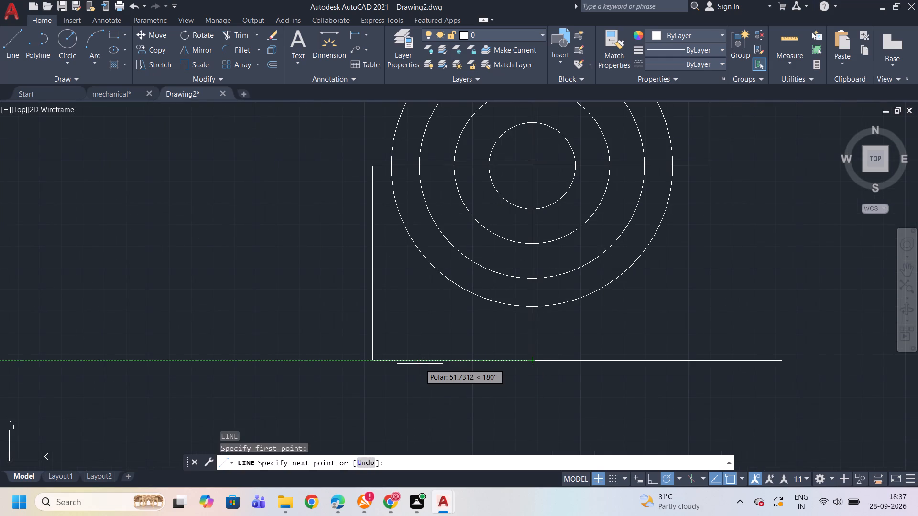
{"action": "type", "text": "54"}
{"action": "key", "text": "Return"}
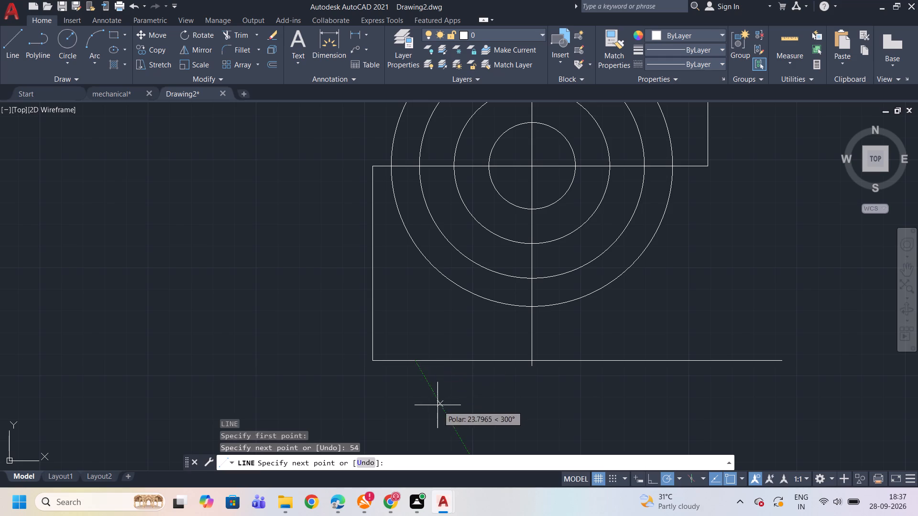
{"action": "left_click", "coordinate": [409, 393]}
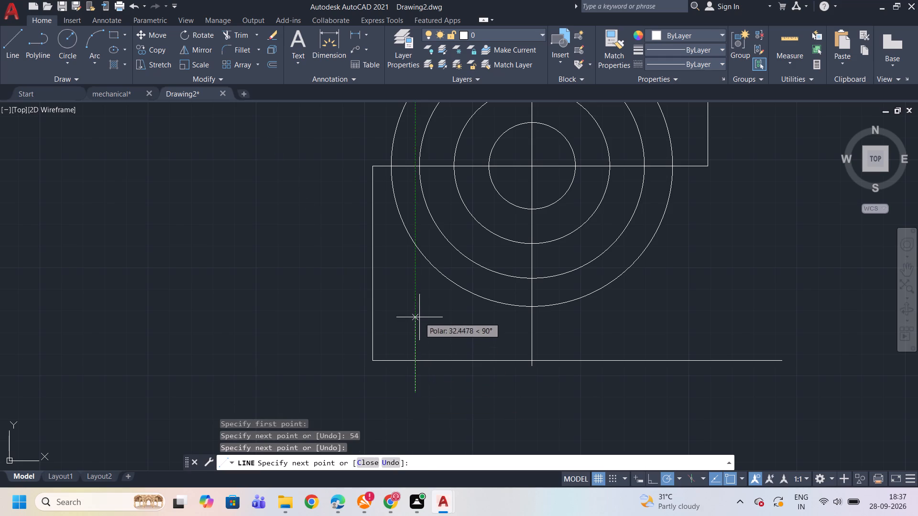
{"action": "left_click", "coordinate": [420, 313]}
{"action": "key", "text": "Escape"}
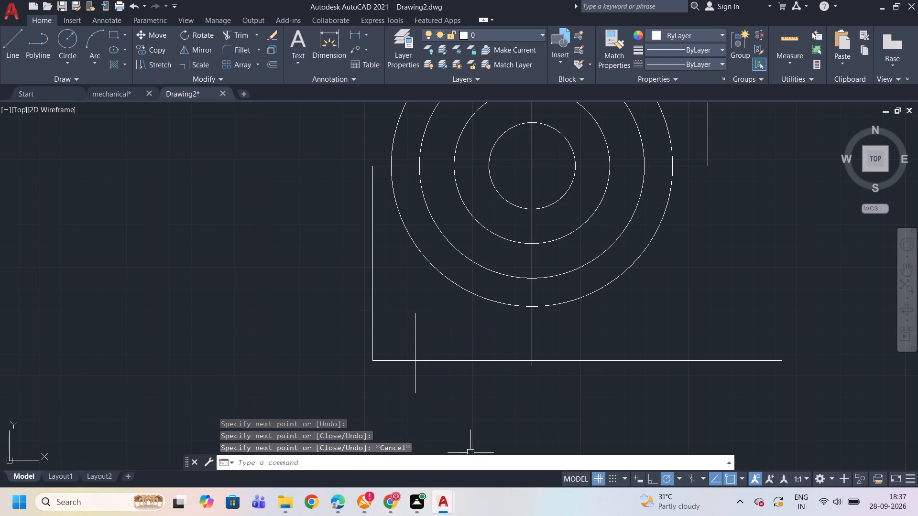
Draw a diameter 16 circle centred where the short vertical line crosses the lower horizontal line.
{"action": "key", "text": "c"}
{"action": "key", "text": "Return"}
{"action": "left_click", "coordinate": [414, 360]}
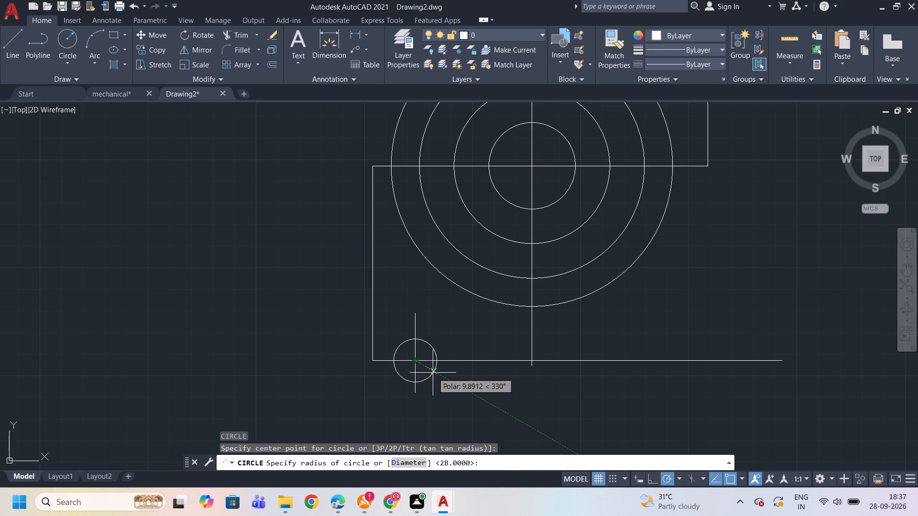
{"action": "left_click", "coordinate": [415, 462]}
{"action": "type", "text": "16"}
{"action": "key", "text": "Return"}
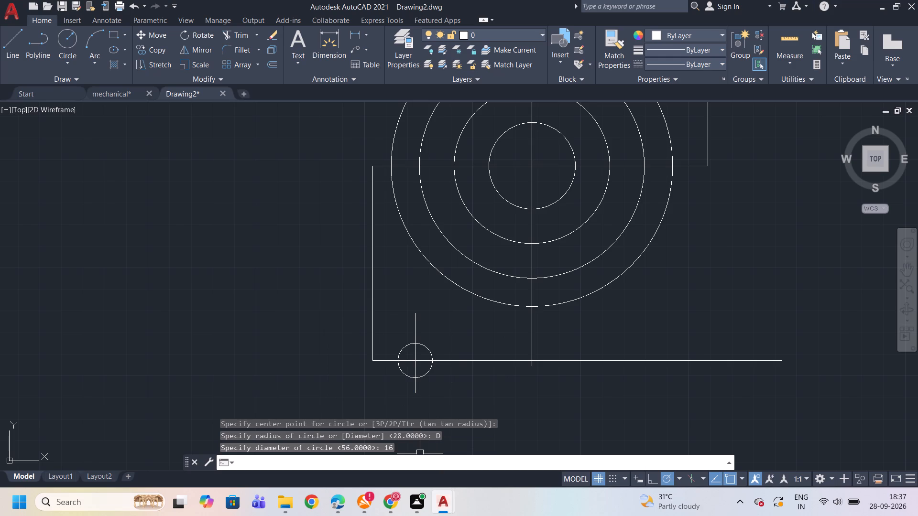
Draw a diameter 36 circle concentric with the diameter 16 circle at the lower left.
{"action": "key", "text": "c"}
{"action": "key", "text": "Return"}
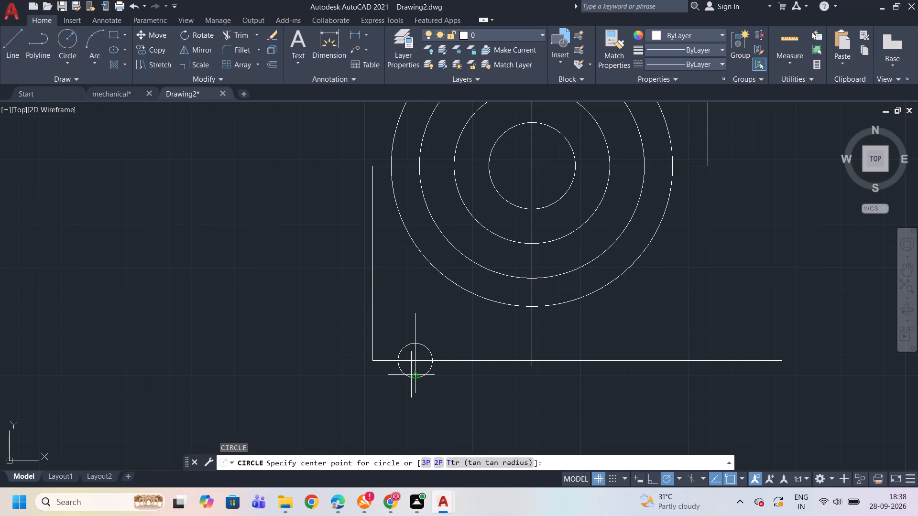
{"action": "left_click", "coordinate": [417, 358]}
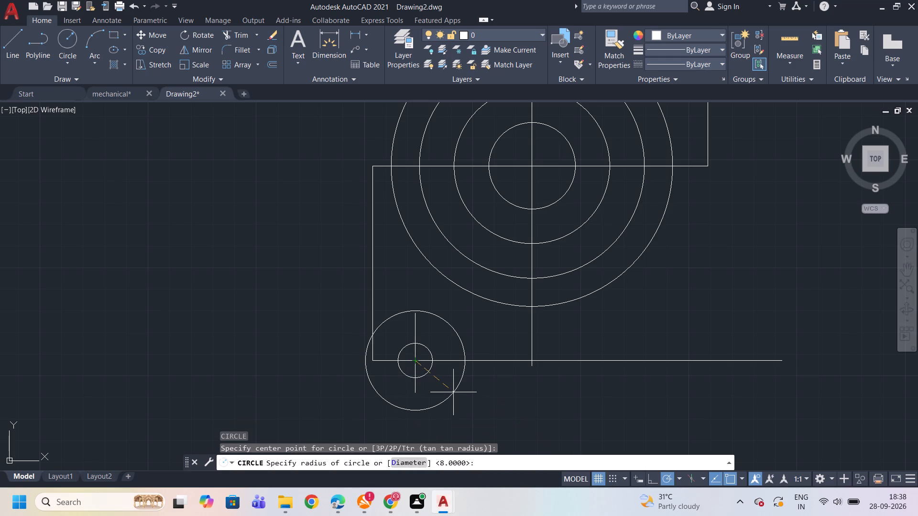
{"action": "left_click", "coordinate": [416, 465]}
{"action": "type", "text": "36"}
{"action": "key", "text": "Return"}
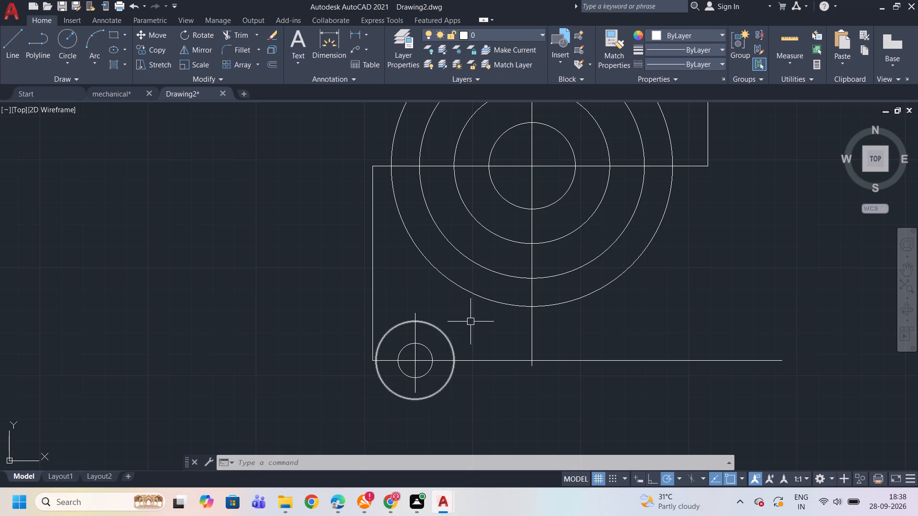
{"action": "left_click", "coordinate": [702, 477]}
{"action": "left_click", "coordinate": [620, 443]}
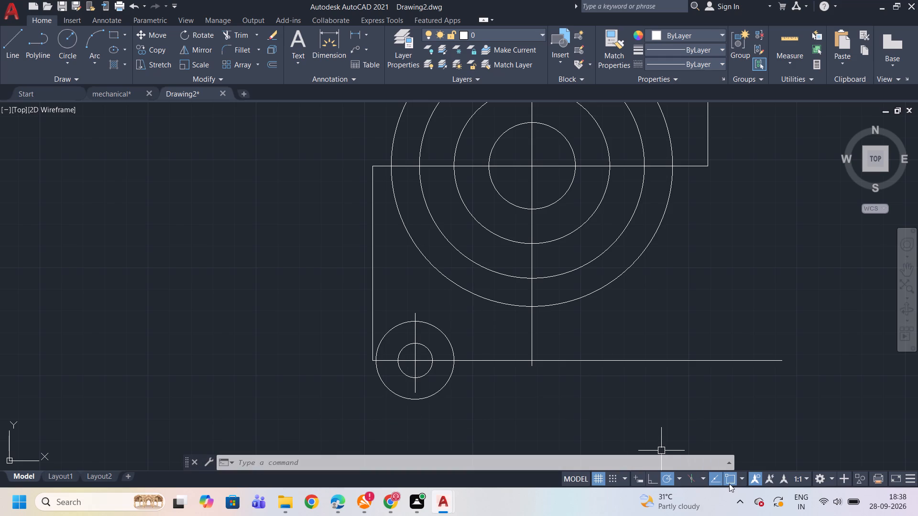
Set the polar tracking angle increment to 45 degrees.
{"action": "left_click", "coordinate": [742, 478]}
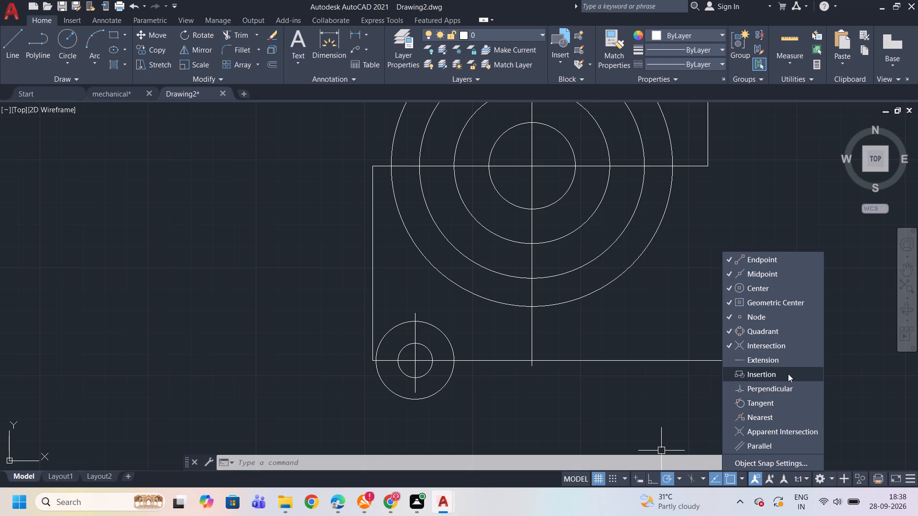
{"action": "left_click", "coordinate": [655, 400]}
{"action": "left_click", "coordinate": [677, 477]}
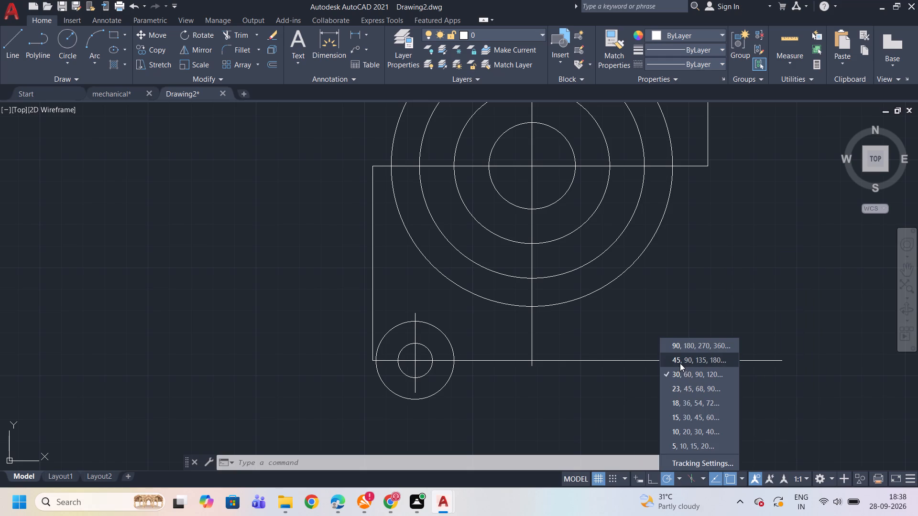
{"action": "left_click", "coordinate": [680, 363]}
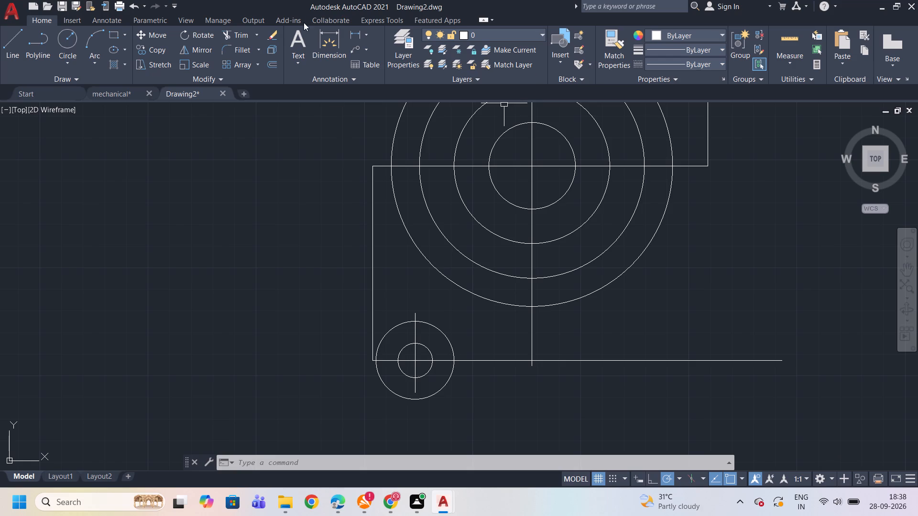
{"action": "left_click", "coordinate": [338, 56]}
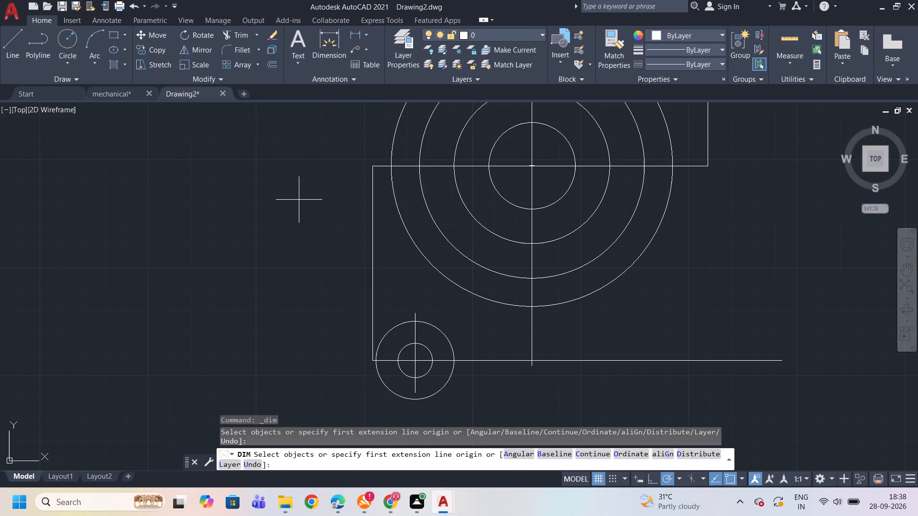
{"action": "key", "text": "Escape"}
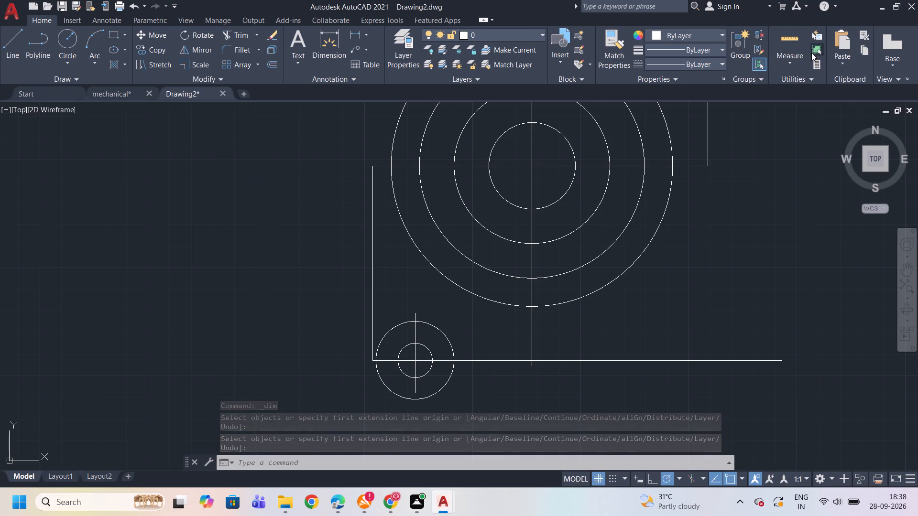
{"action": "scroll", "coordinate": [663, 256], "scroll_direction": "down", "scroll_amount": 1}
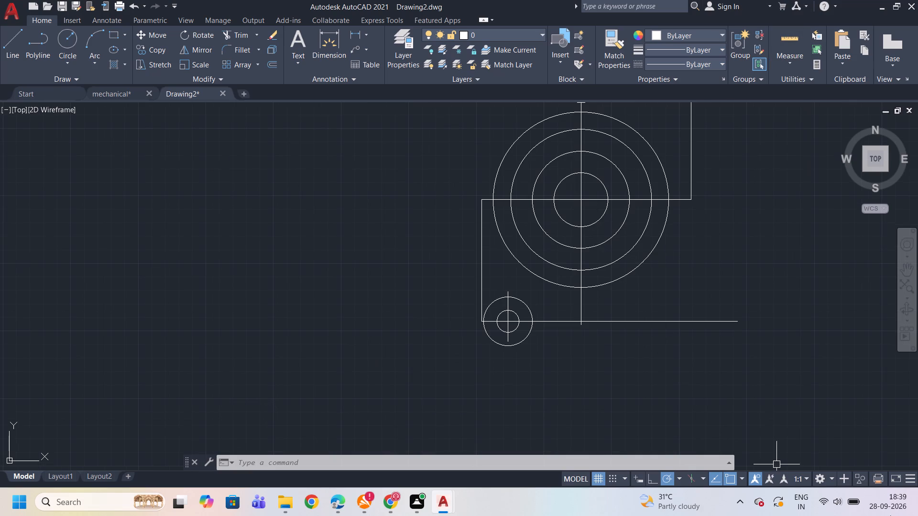
Turn on Ortho mode and turn off object snap tracking.
{"action": "left_click", "coordinate": [653, 482]}
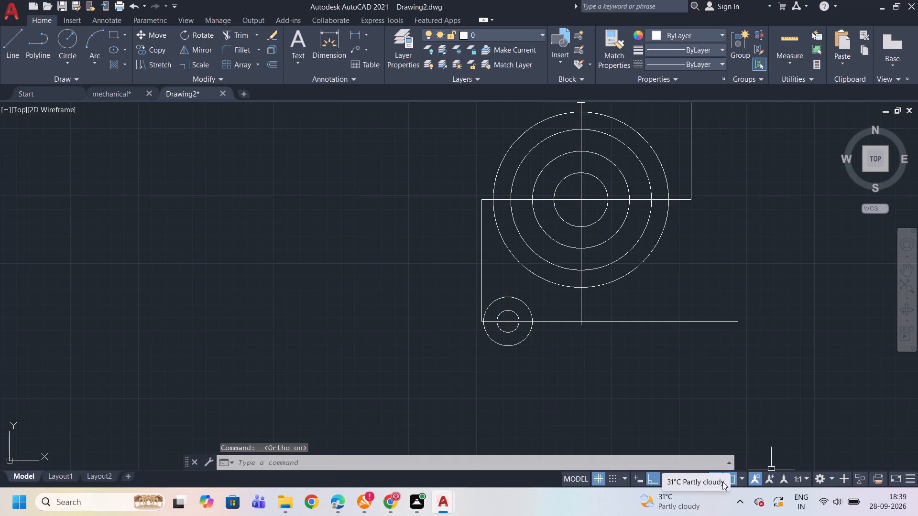
{"action": "left_click", "coordinate": [715, 479]}
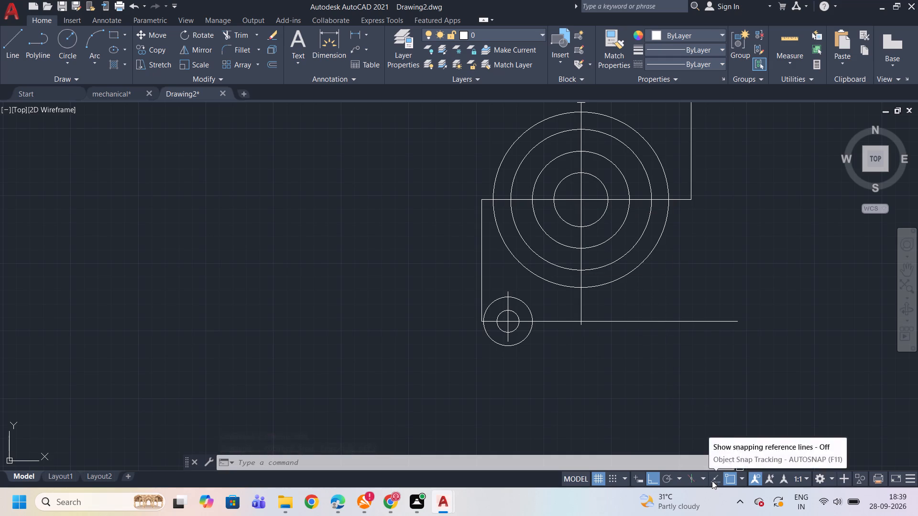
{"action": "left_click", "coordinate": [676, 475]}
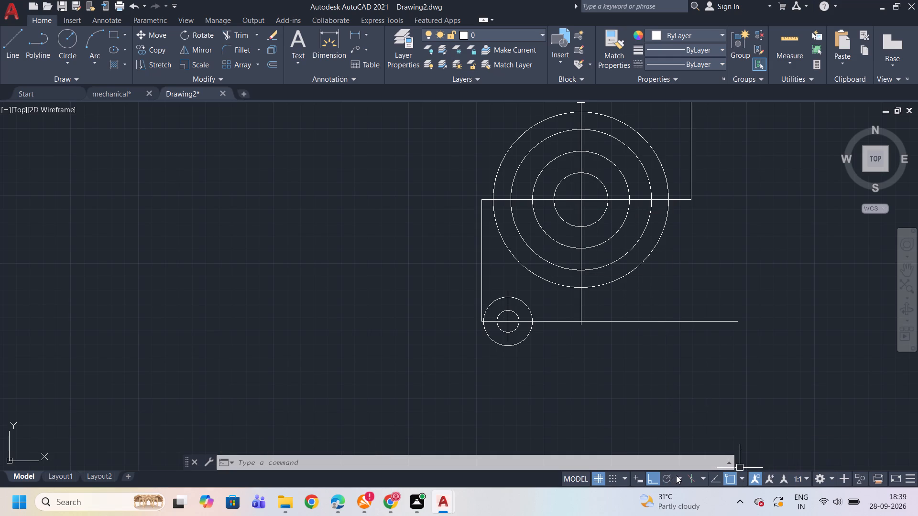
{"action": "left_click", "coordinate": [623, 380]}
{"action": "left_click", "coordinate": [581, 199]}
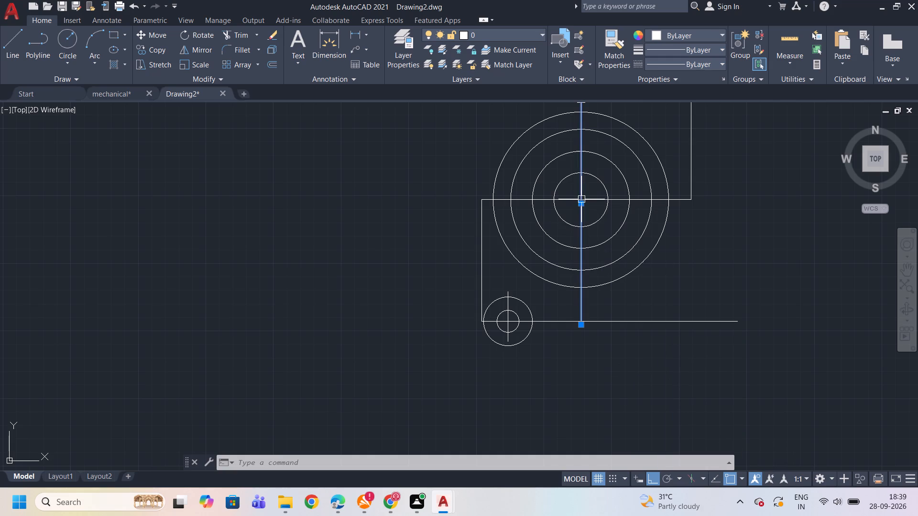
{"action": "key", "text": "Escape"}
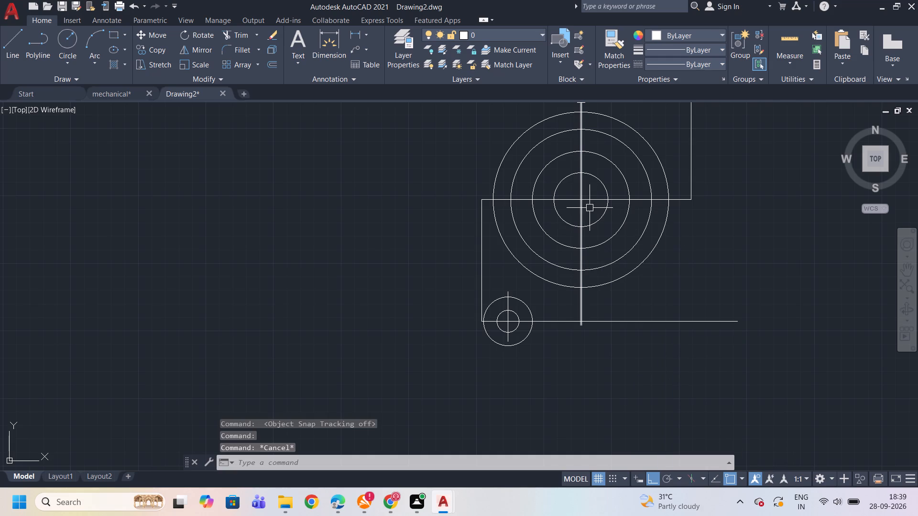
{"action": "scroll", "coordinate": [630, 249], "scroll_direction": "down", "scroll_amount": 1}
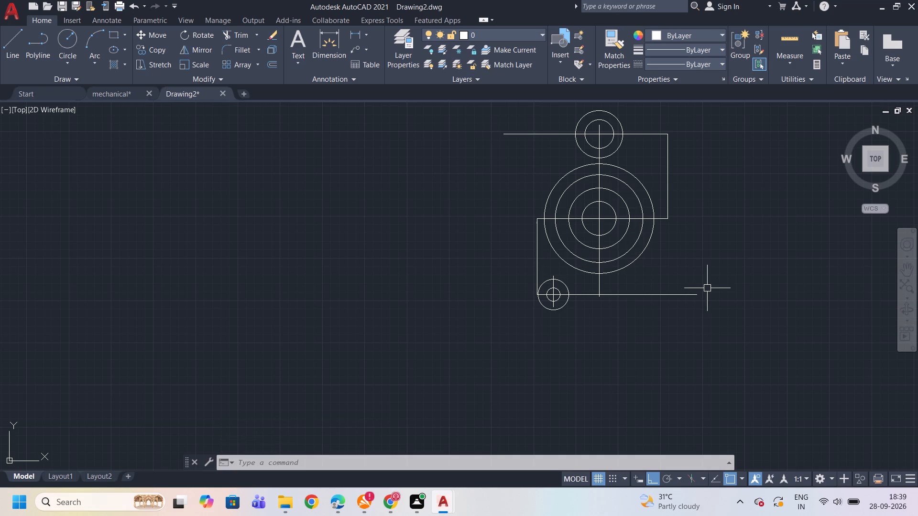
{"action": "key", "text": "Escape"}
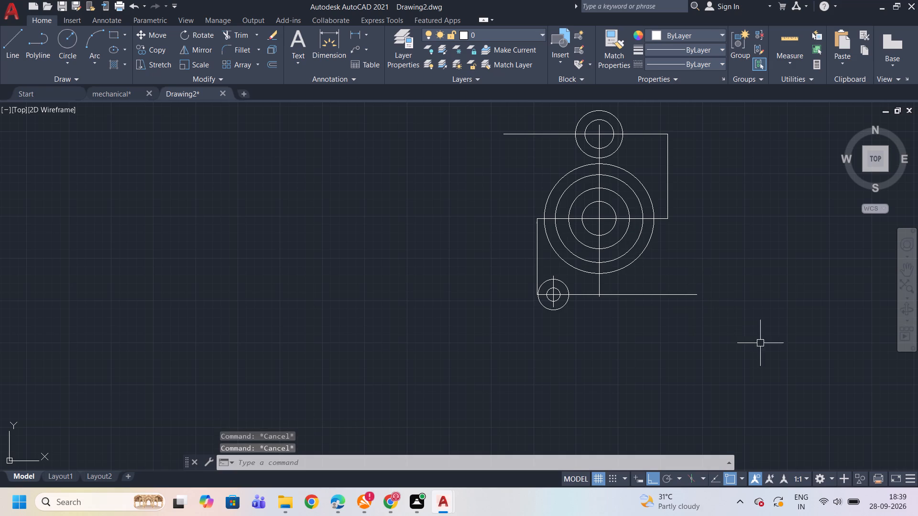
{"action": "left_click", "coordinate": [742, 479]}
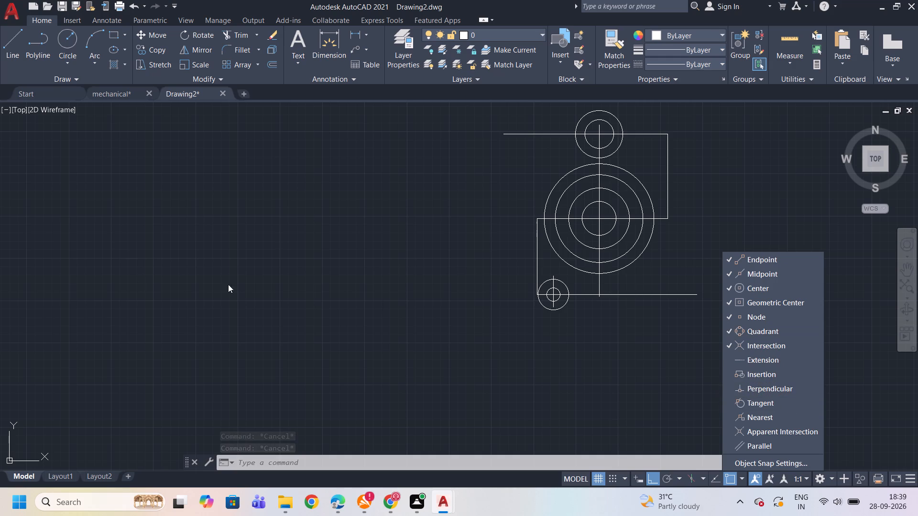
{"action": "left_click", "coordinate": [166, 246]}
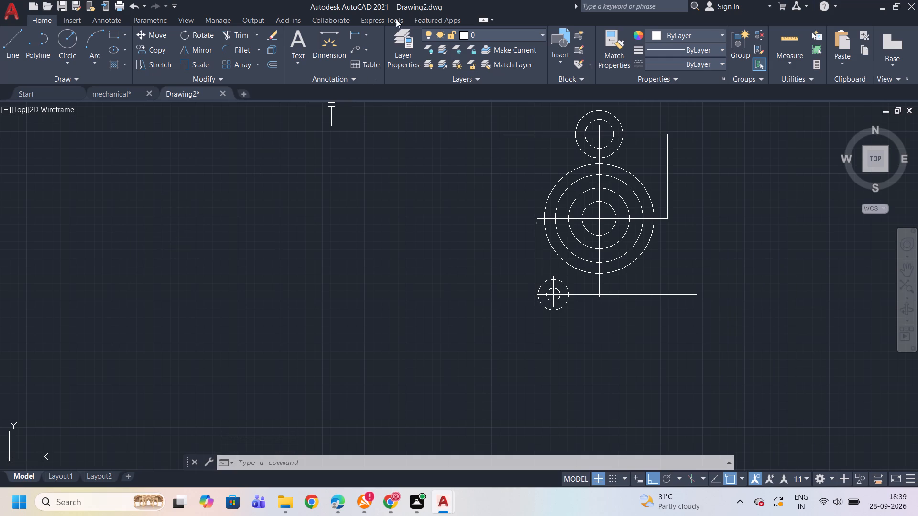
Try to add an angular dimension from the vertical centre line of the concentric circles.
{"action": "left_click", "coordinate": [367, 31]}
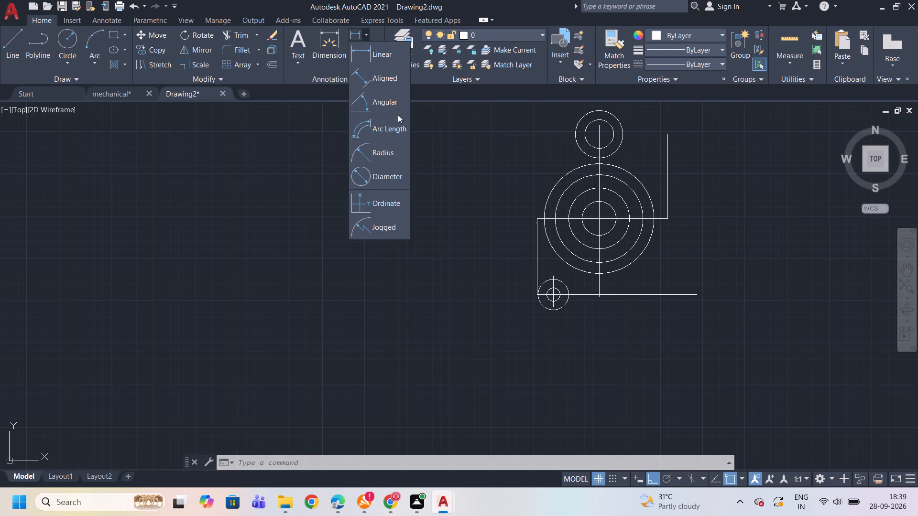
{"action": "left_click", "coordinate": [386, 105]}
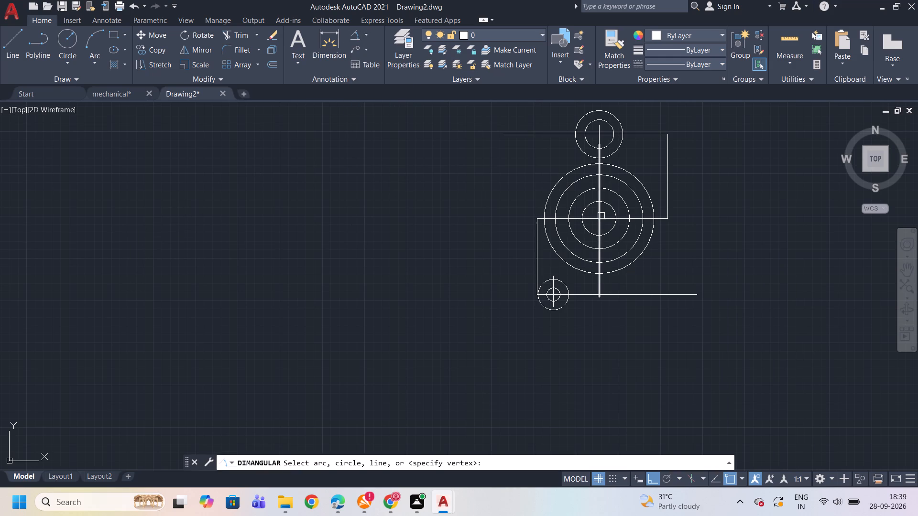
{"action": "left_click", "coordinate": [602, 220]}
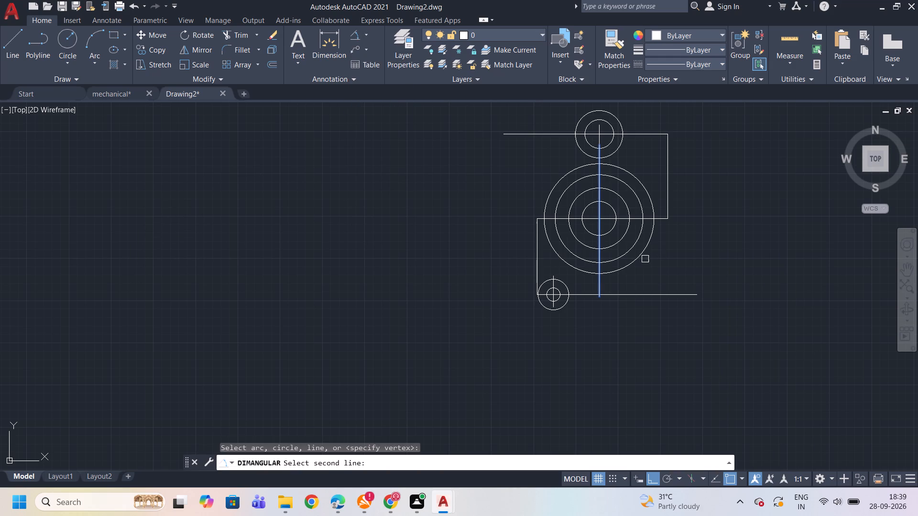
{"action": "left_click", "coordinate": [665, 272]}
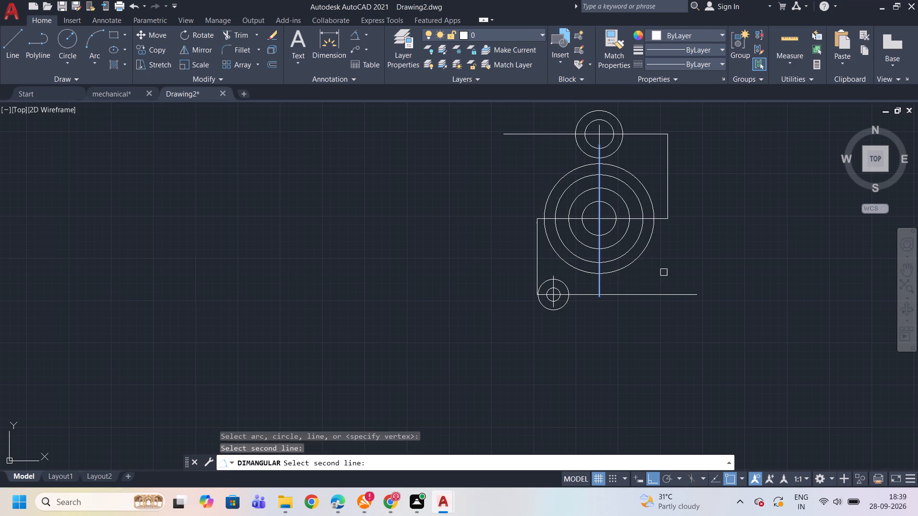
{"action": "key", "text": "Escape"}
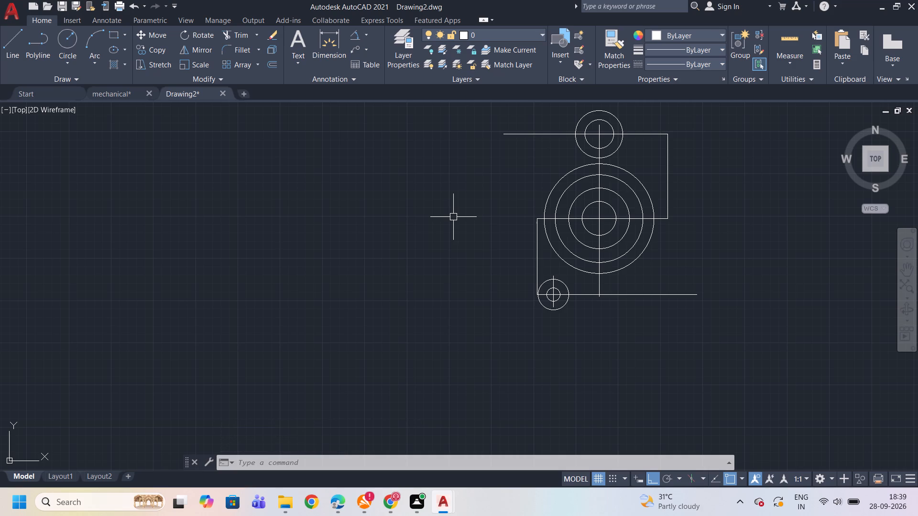
Turn off Ortho mode.
{"action": "left_click", "coordinate": [367, 36]}
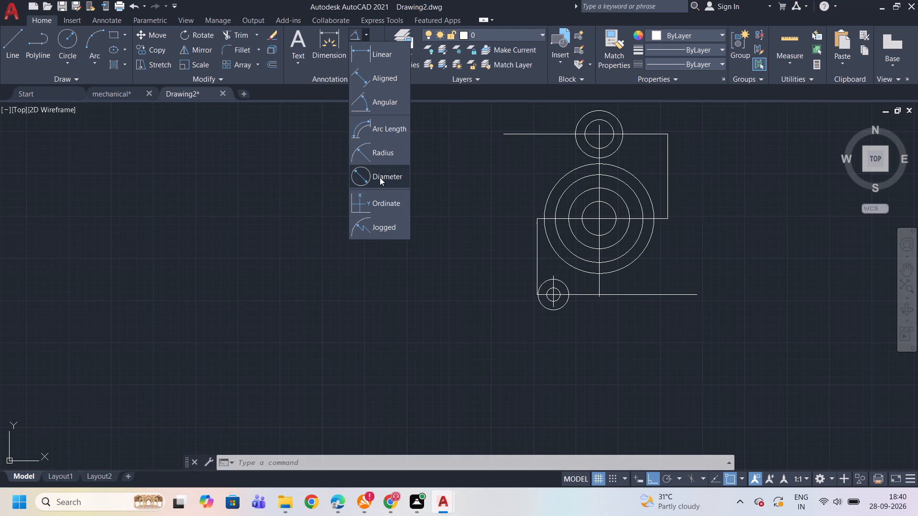
{"action": "left_click", "coordinate": [268, 165]}
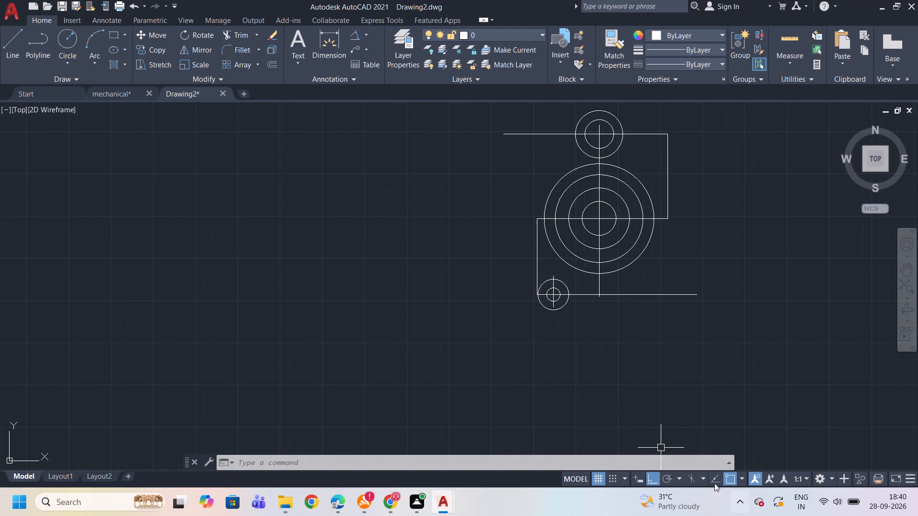
{"action": "left_click", "coordinate": [705, 475]}
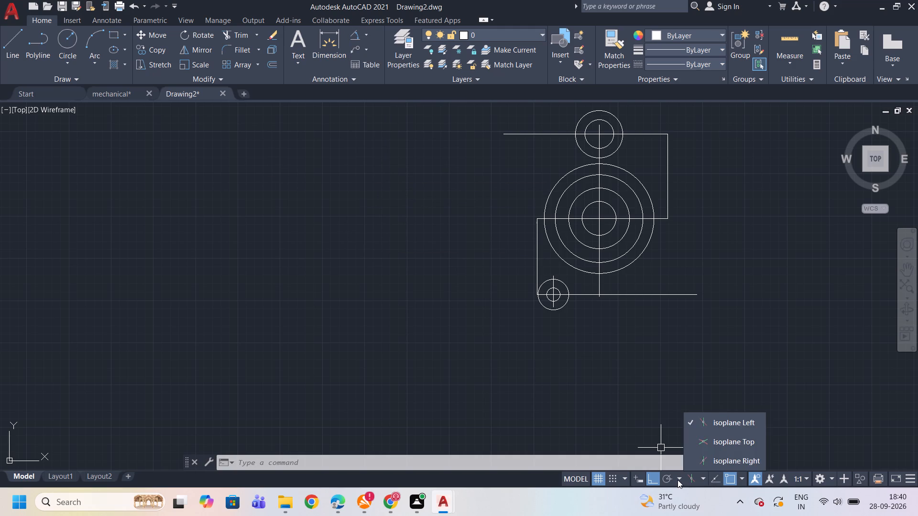
{"action": "left_click", "coordinate": [678, 480]}
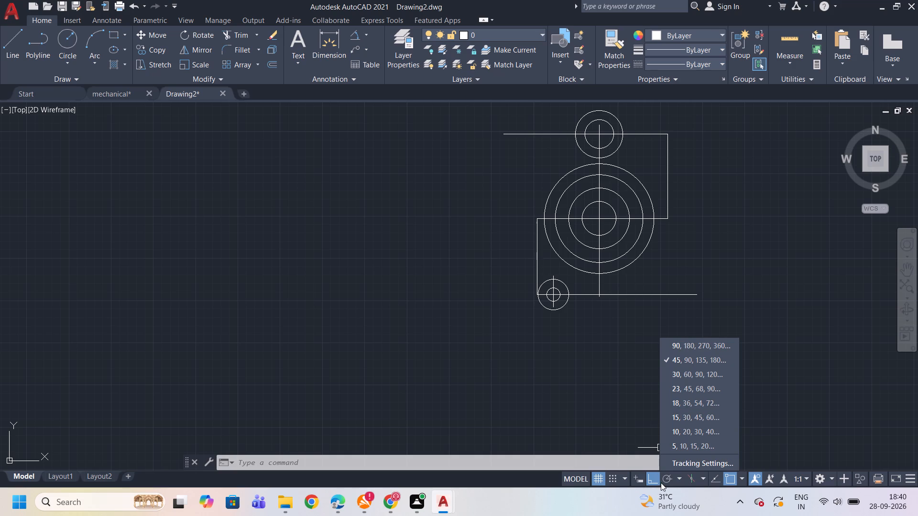
{"action": "left_click", "coordinate": [651, 482]}
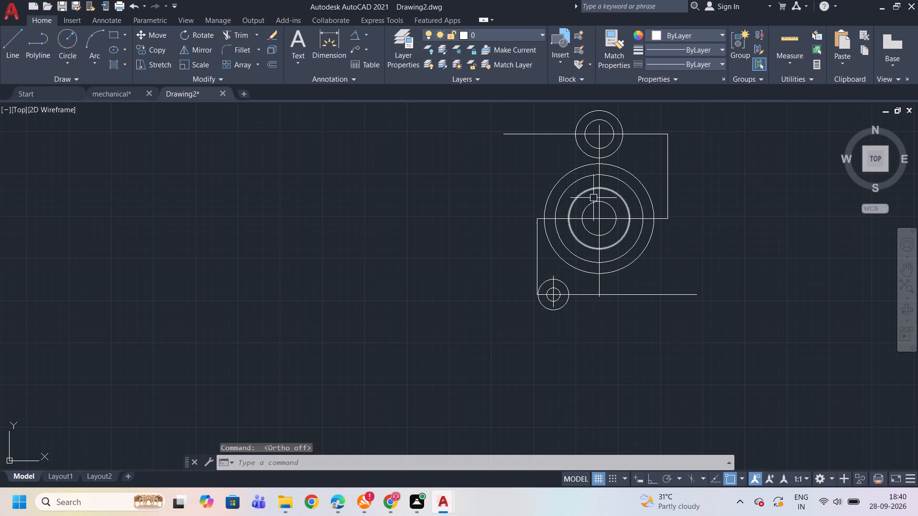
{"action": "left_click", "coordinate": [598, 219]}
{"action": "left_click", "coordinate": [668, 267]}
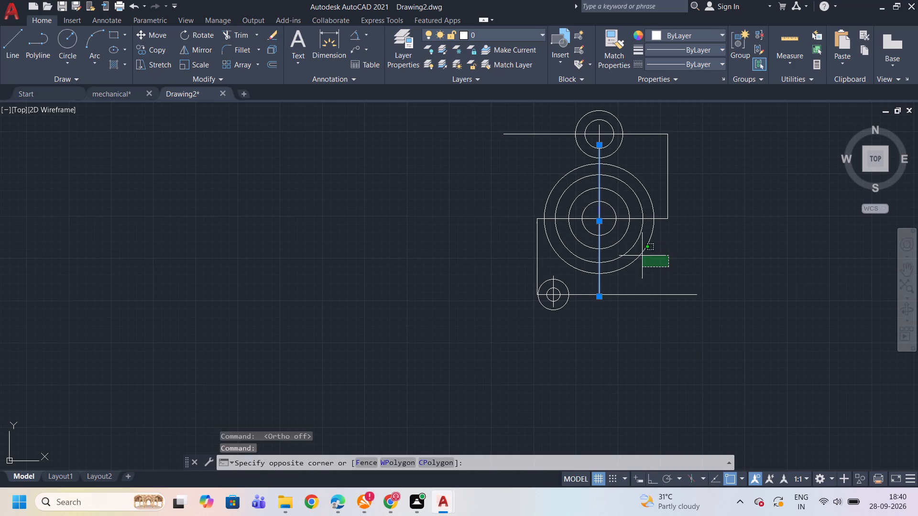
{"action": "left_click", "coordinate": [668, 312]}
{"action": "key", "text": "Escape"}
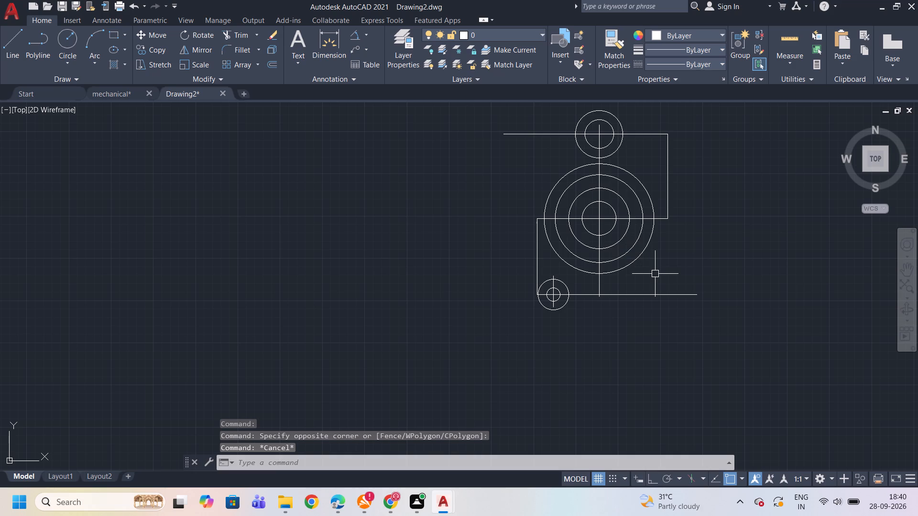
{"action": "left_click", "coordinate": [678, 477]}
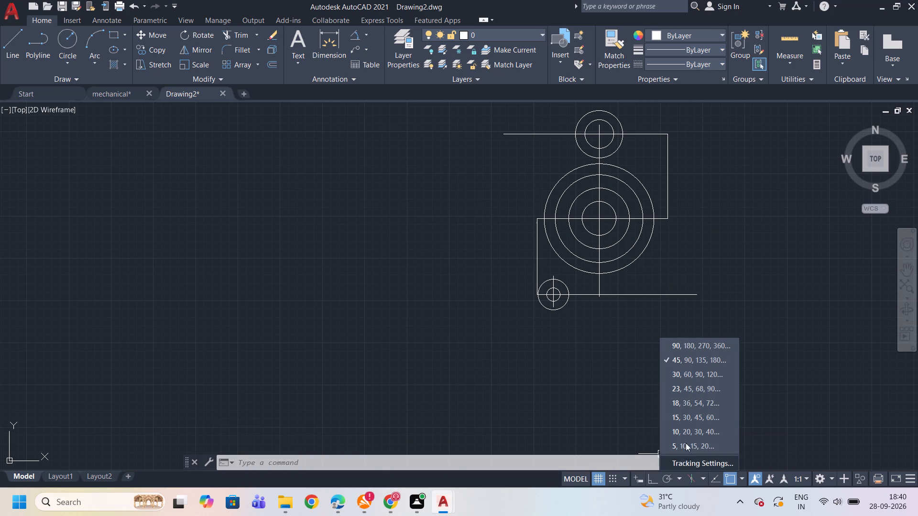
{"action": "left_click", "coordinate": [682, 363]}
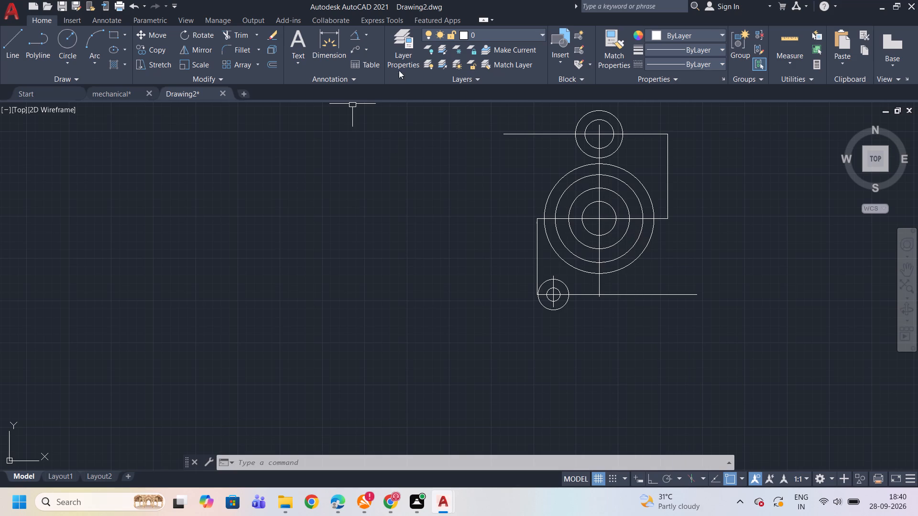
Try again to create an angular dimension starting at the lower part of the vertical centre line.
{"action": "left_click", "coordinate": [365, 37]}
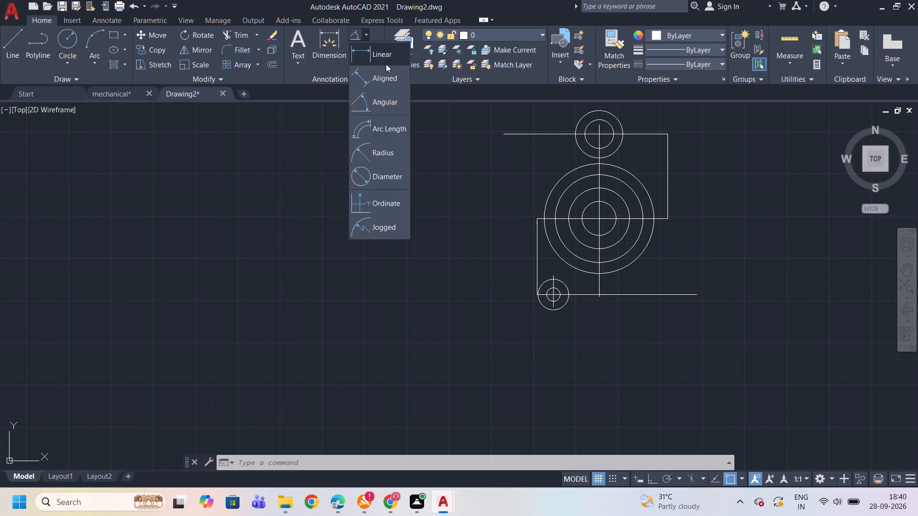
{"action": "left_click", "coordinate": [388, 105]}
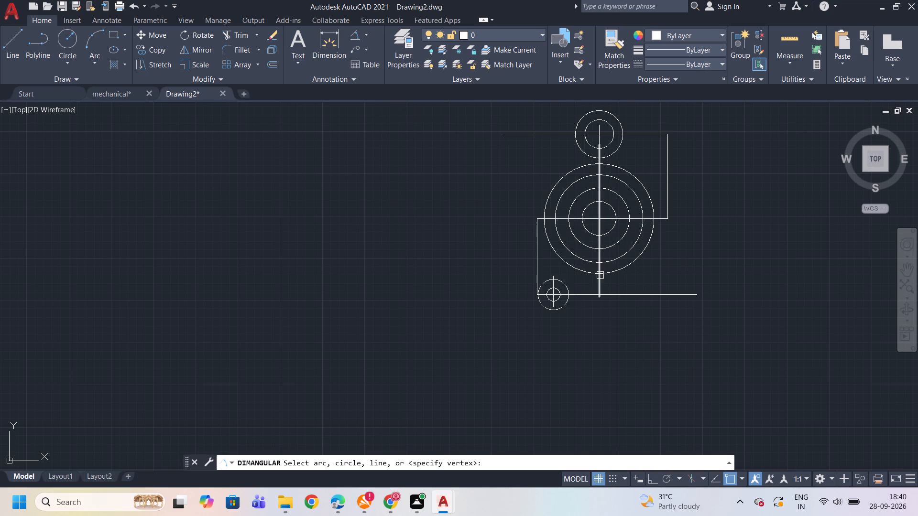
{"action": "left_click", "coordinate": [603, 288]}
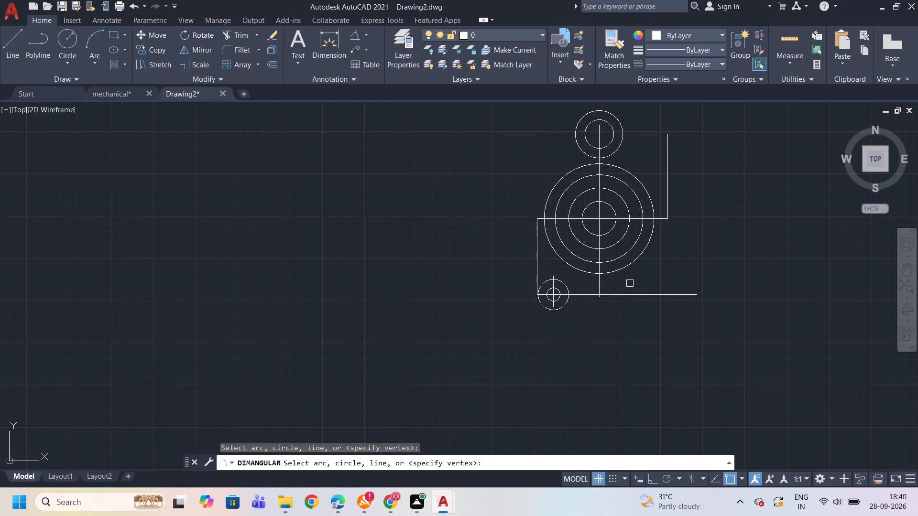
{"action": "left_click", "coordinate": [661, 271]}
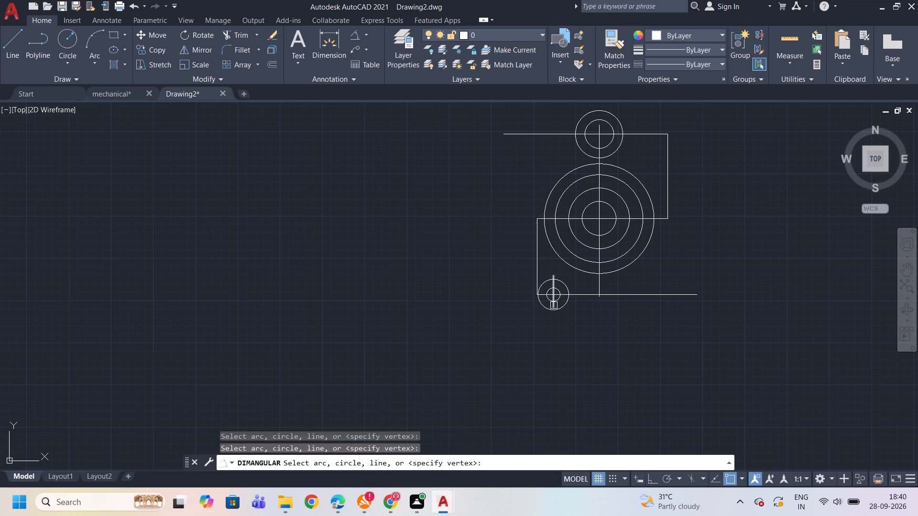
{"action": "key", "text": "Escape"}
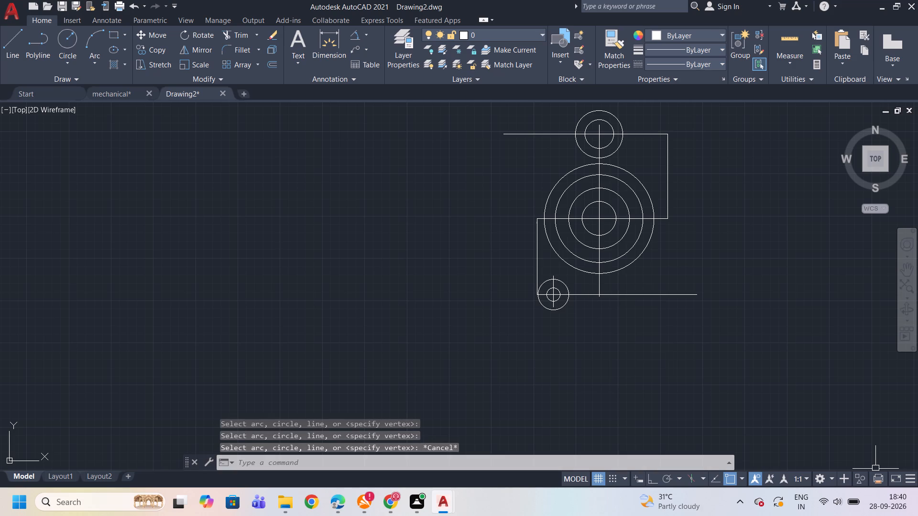
Draw a line from the concentric circles' centre down and right at 45°, ending just outside the outermost circle, with object snap off.
{"action": "key", "text": "l"}
{"action": "key", "text": "Return"}
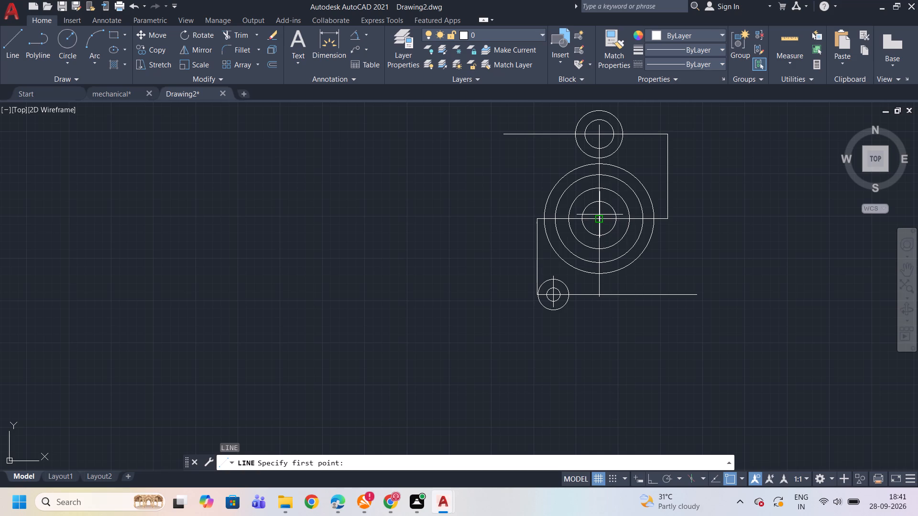
{"action": "left_click", "coordinate": [597, 217]}
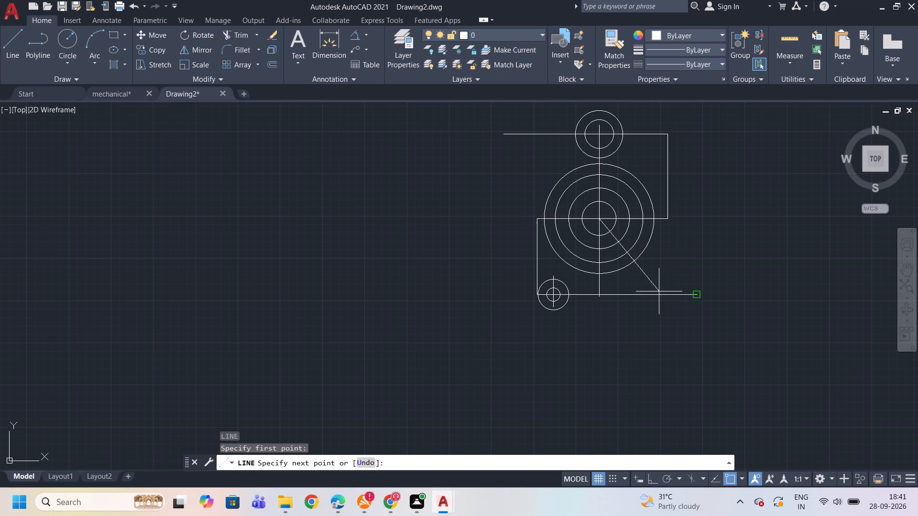
{"action": "scroll", "coordinate": [660, 291], "scroll_direction": "down", "scroll_amount": 2}
{"action": "scroll", "coordinate": [662, 284], "scroll_direction": "up", "scroll_amount": 2}
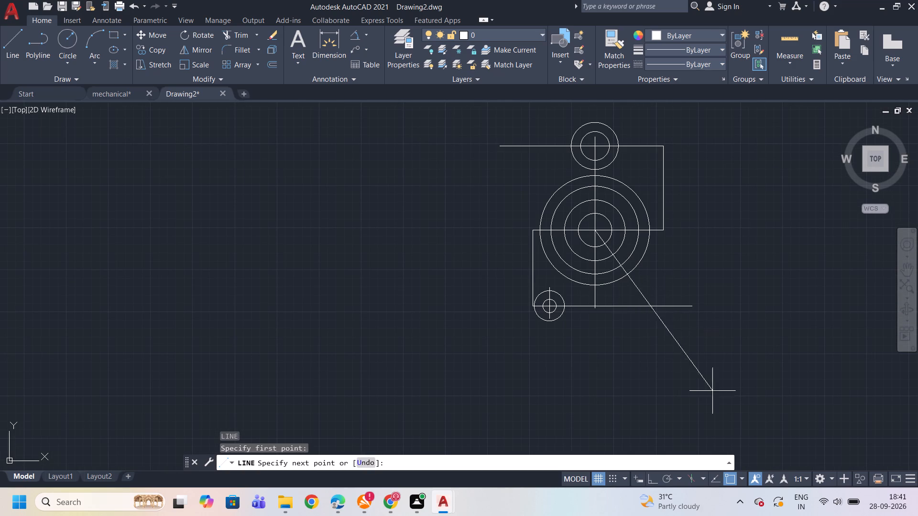
{"action": "left_click", "coordinate": [732, 476]}
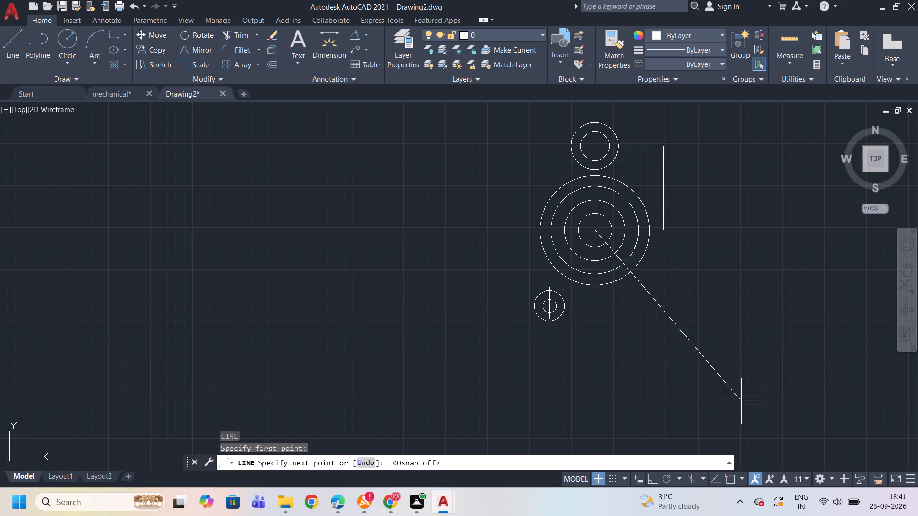
{"action": "left_click", "coordinate": [740, 477]}
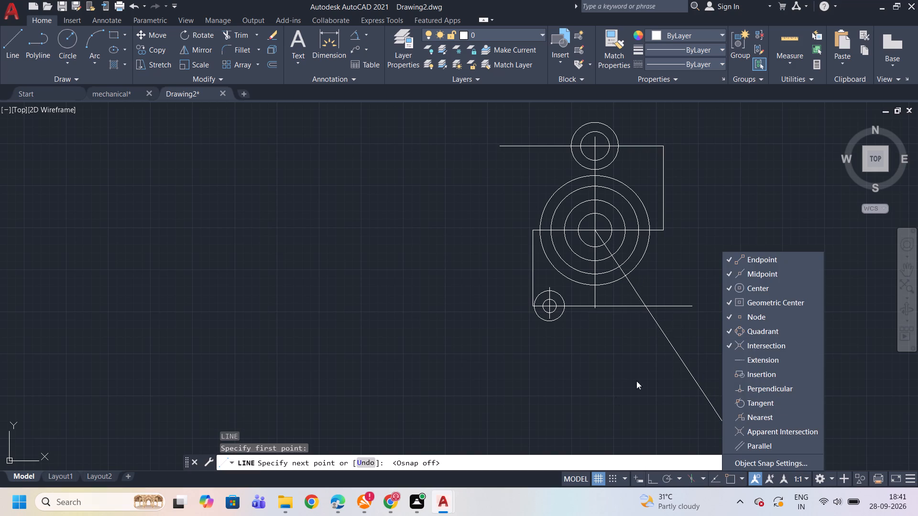
{"action": "left_click", "coordinate": [679, 478]}
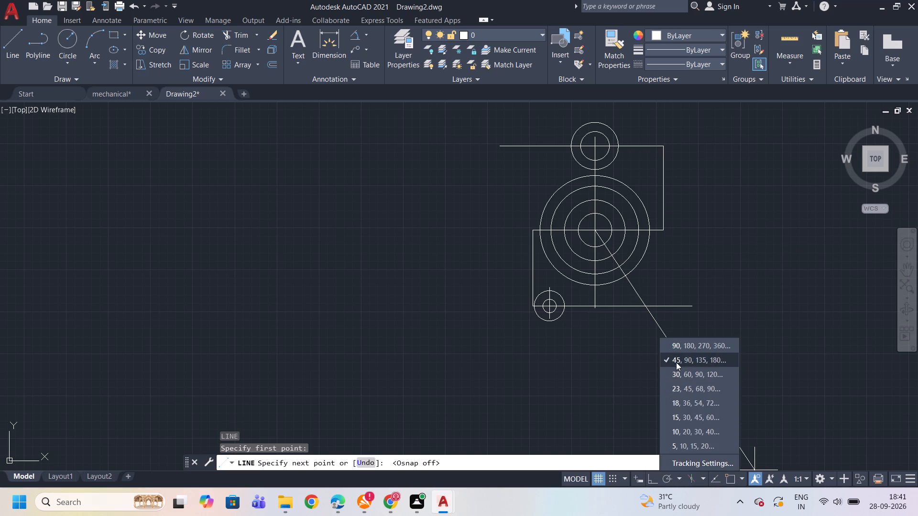
{"action": "left_click", "coordinate": [677, 361]}
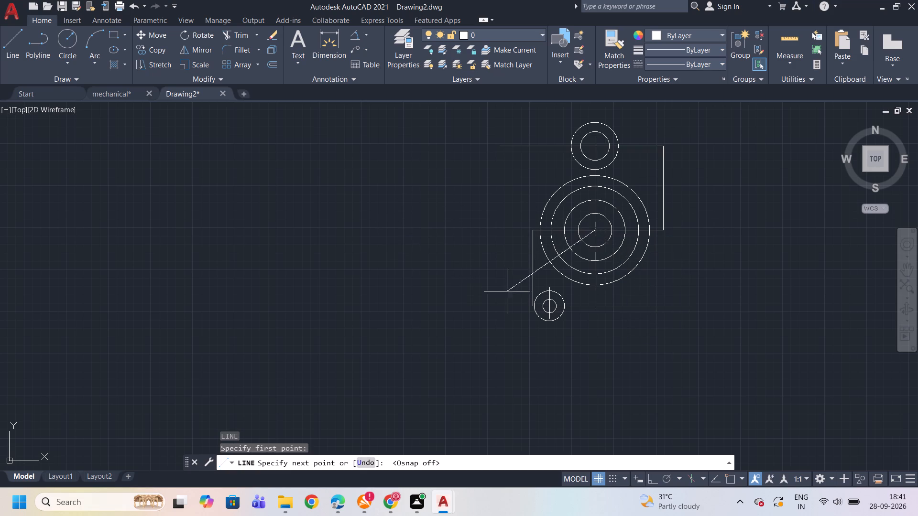
{"action": "left_click", "coordinate": [655, 290]}
{"action": "key", "text": "Escape"}
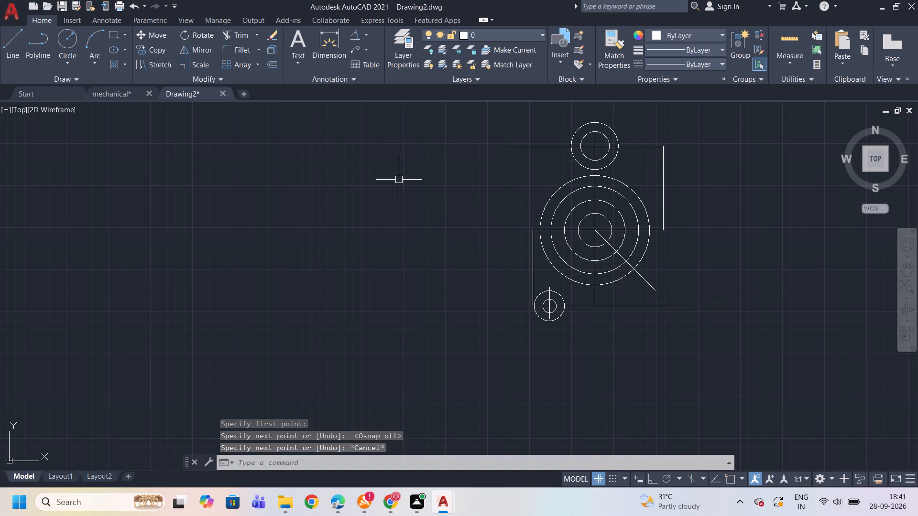
Add an angular dimension between the lower vertical centre line and the angled line, placing its arc below the lower horizontal line.
{"action": "left_click", "coordinate": [367, 33]}
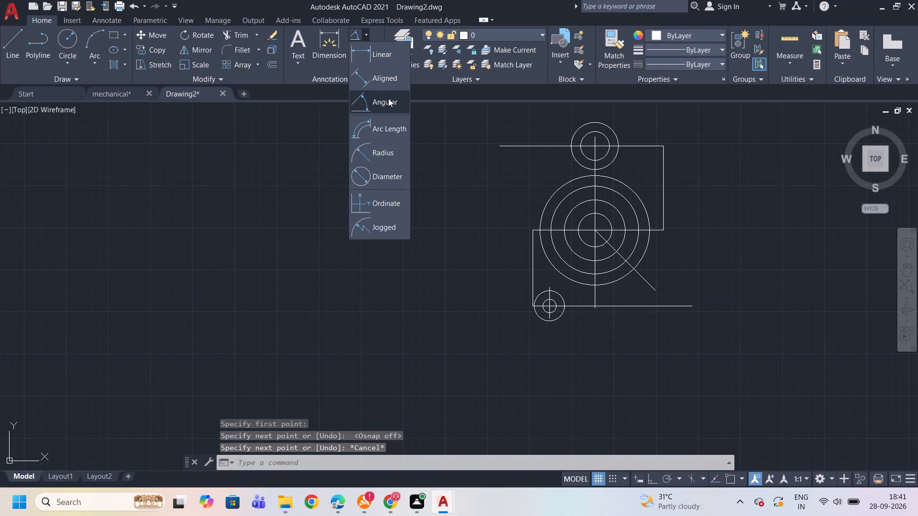
{"action": "left_click", "coordinate": [388, 105]}
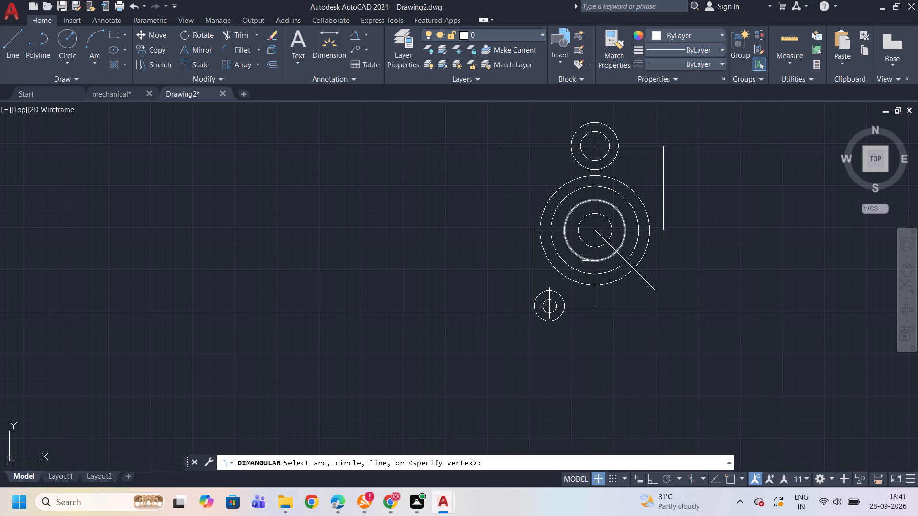
{"action": "left_click", "coordinate": [597, 298]}
{"action": "left_click", "coordinate": [647, 285]}
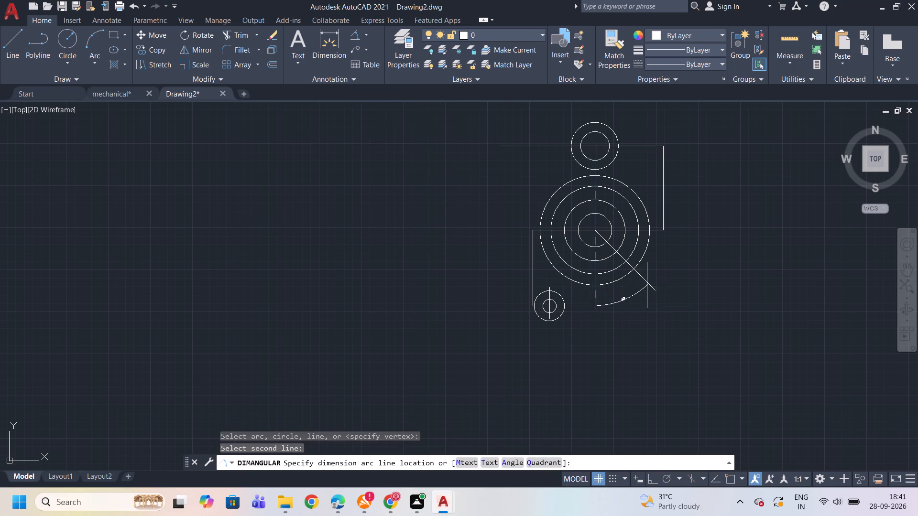
{"action": "scroll", "coordinate": [660, 352], "scroll_direction": "up", "scroll_amount": 2}
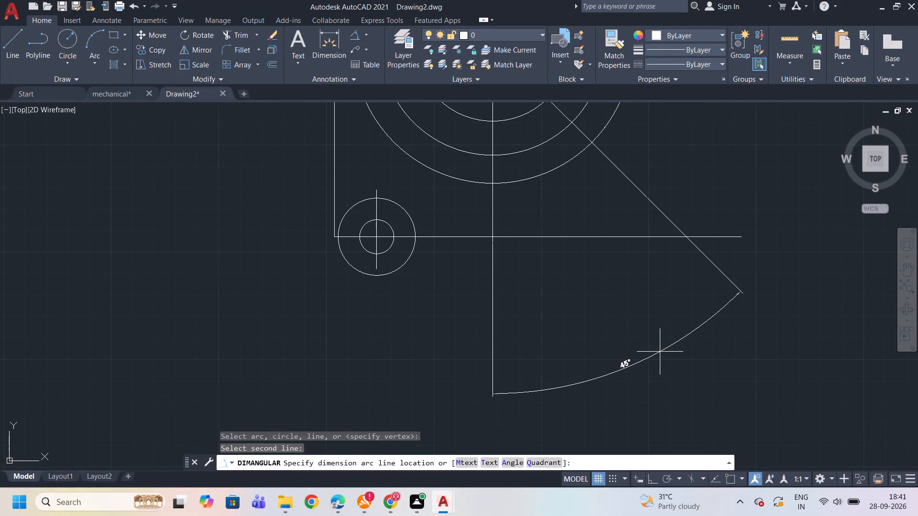
{"action": "left_click", "coordinate": [656, 274]}
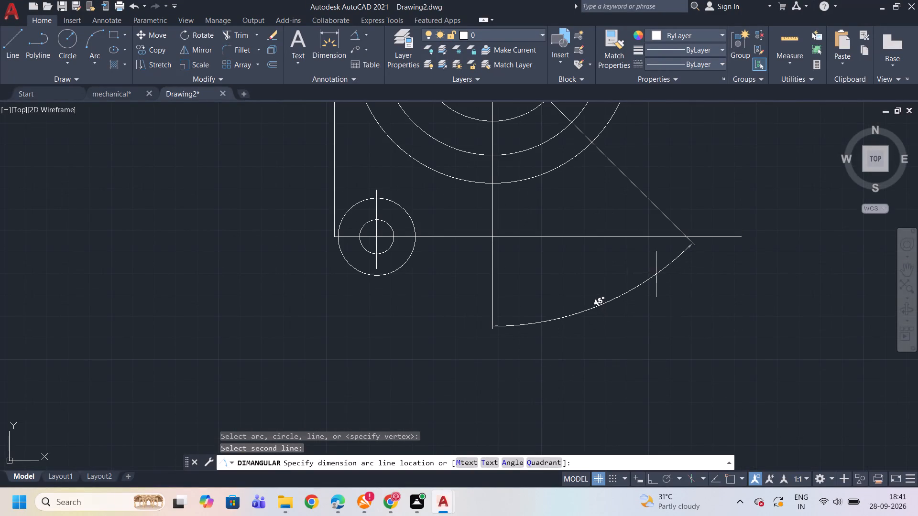
{"action": "scroll", "coordinate": [663, 327], "scroll_direction": "down", "scroll_amount": 2}
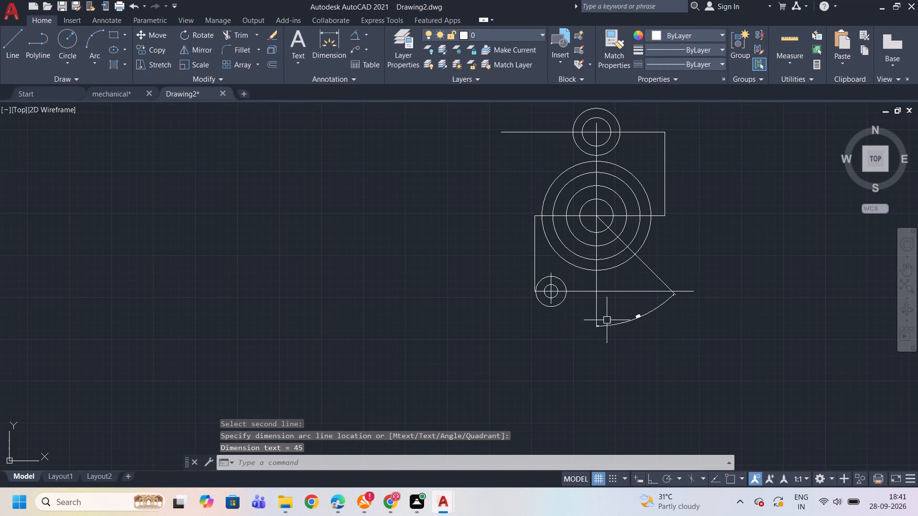
{"action": "key", "text": "Escape"}
{"action": "left_click", "coordinate": [651, 311]}
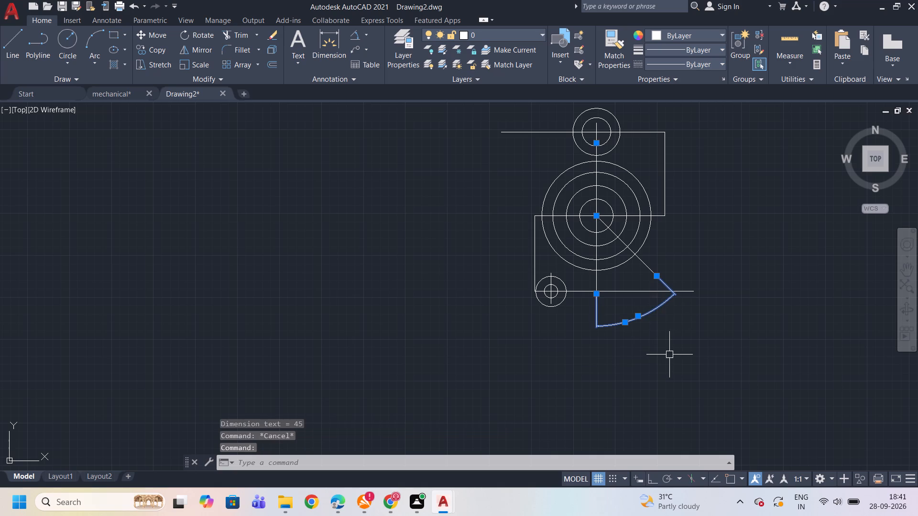
{"action": "key", "text": "Escape"}
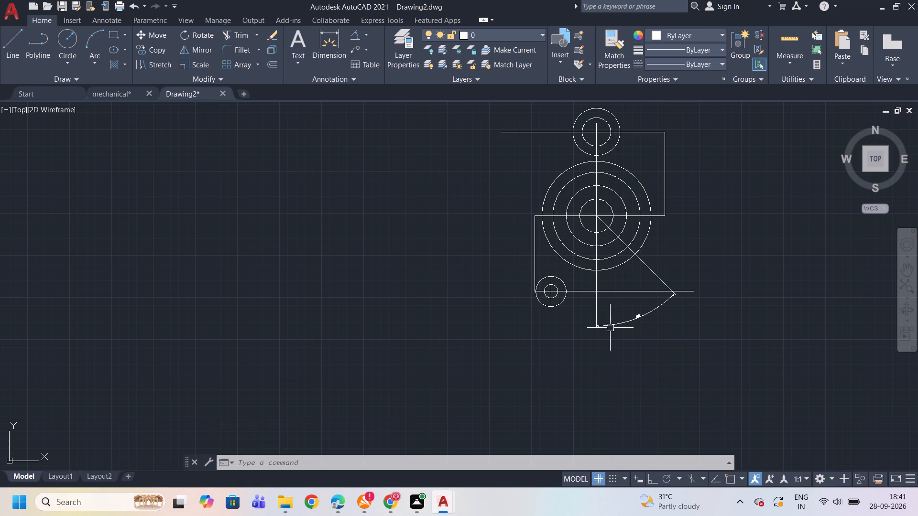
Draw a circle of radius 28 tangent to the lower-left pair's outer circle and the outermost concentric circle, using Tan Tan Radius.
{"action": "scroll", "coordinate": [582, 316], "scroll_direction": "up", "scroll_amount": 2}
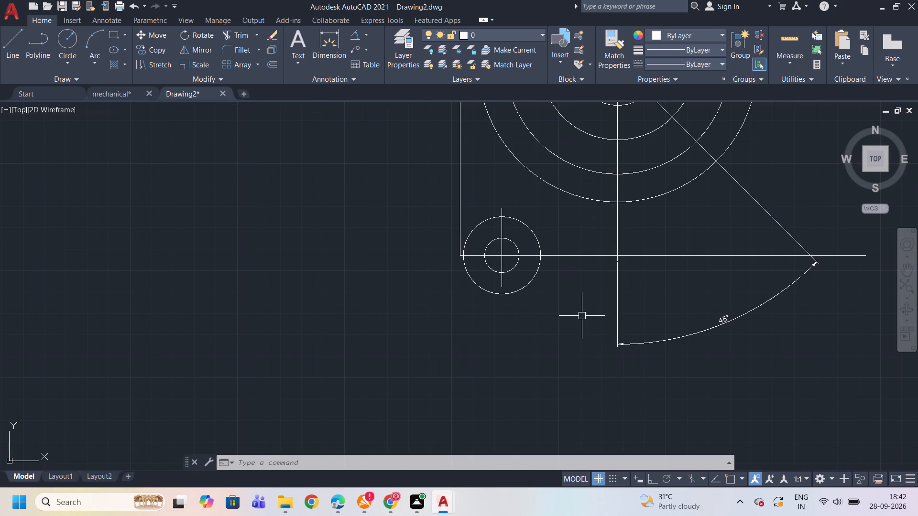
{"action": "scroll", "coordinate": [582, 316], "scroll_direction": "down", "scroll_amount": 17}
{"action": "key", "text": "c"}
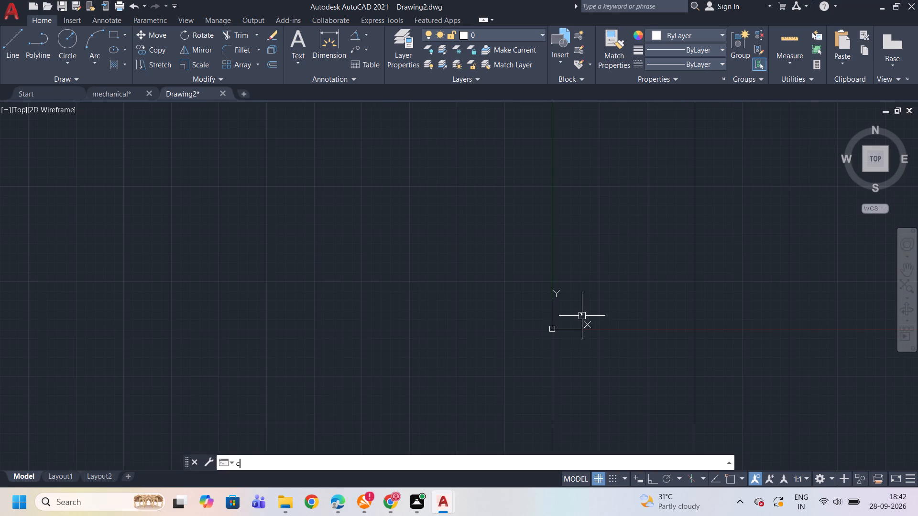
{"action": "key", "text": "Return"}
{"action": "scroll", "coordinate": [581, 295], "scroll_direction": "up", "scroll_amount": 4}
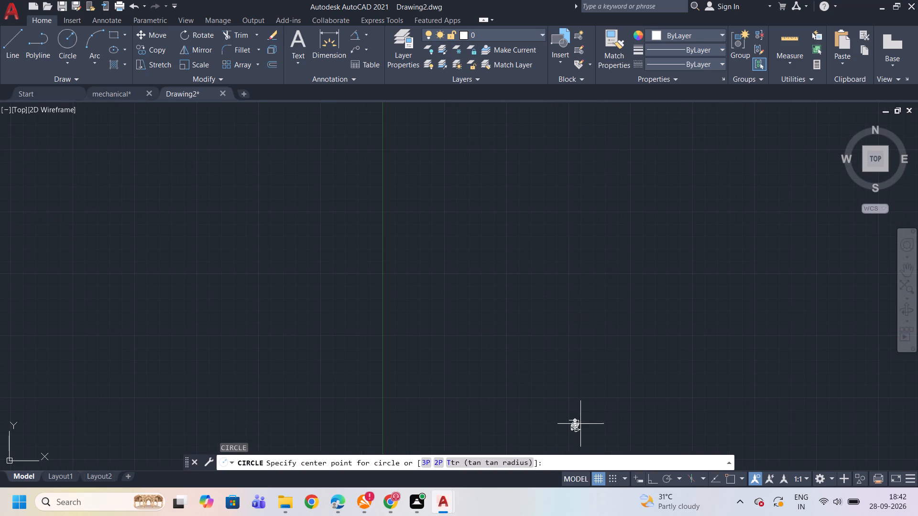
{"action": "scroll", "coordinate": [583, 431], "scroll_direction": "up", "scroll_amount": 5}
{"action": "scroll", "coordinate": [508, 445], "scroll_direction": "up", "scroll_amount": 3}
{"action": "scroll", "coordinate": [506, 407], "scroll_direction": "down", "scroll_amount": 2}
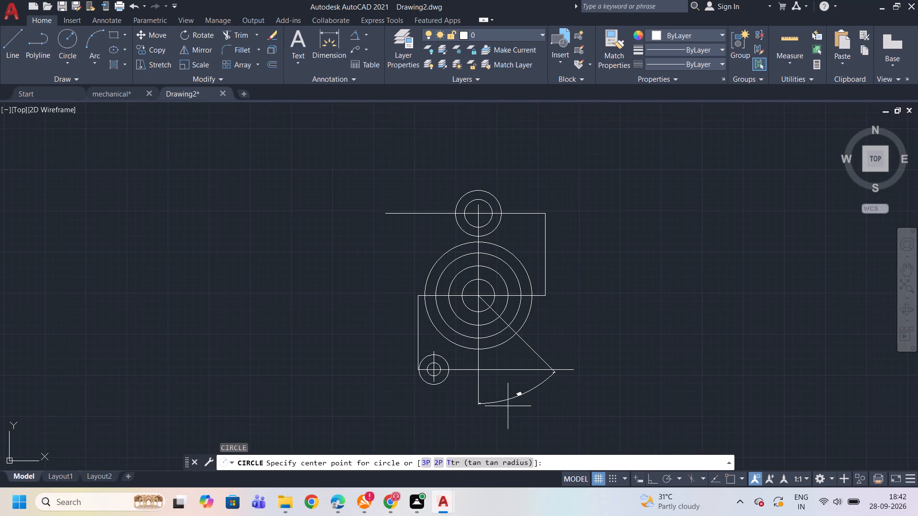
{"action": "scroll", "coordinate": [500, 424], "scroll_direction": "up", "scroll_amount": 1}
{"action": "scroll", "coordinate": [498, 419], "scroll_direction": "down", "scroll_amount": 2}
{"action": "scroll", "coordinate": [489, 431], "scroll_direction": "up", "scroll_amount": 1}
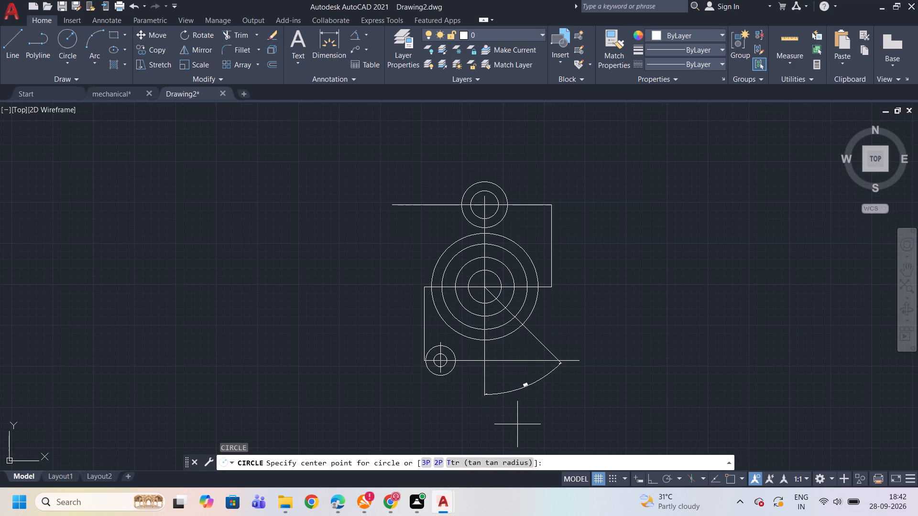
{"action": "left_click", "coordinate": [490, 462]}
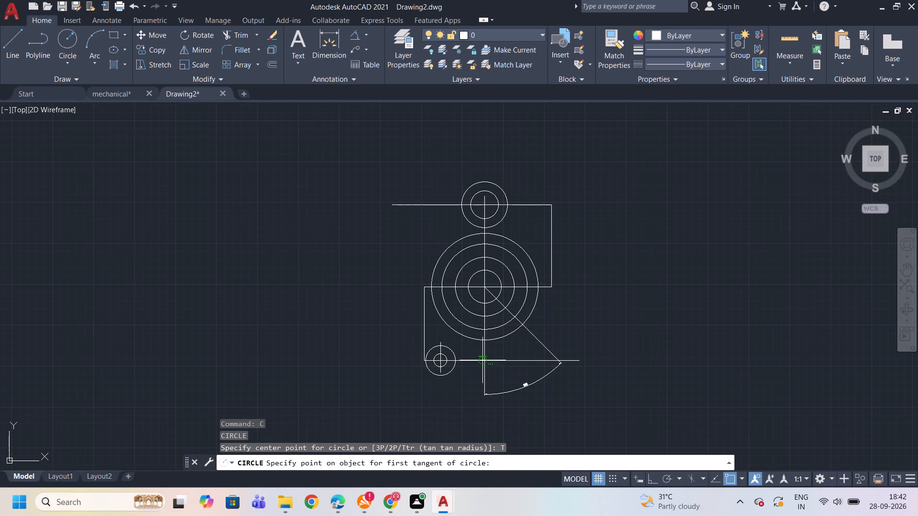
{"action": "left_click", "coordinate": [455, 359]}
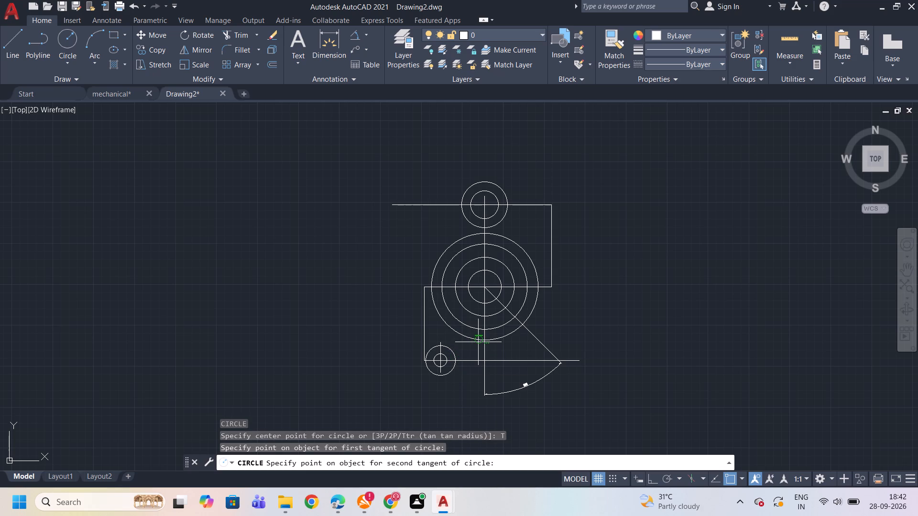
{"action": "left_click", "coordinate": [478, 342]}
{"action": "type", "text": "28"}
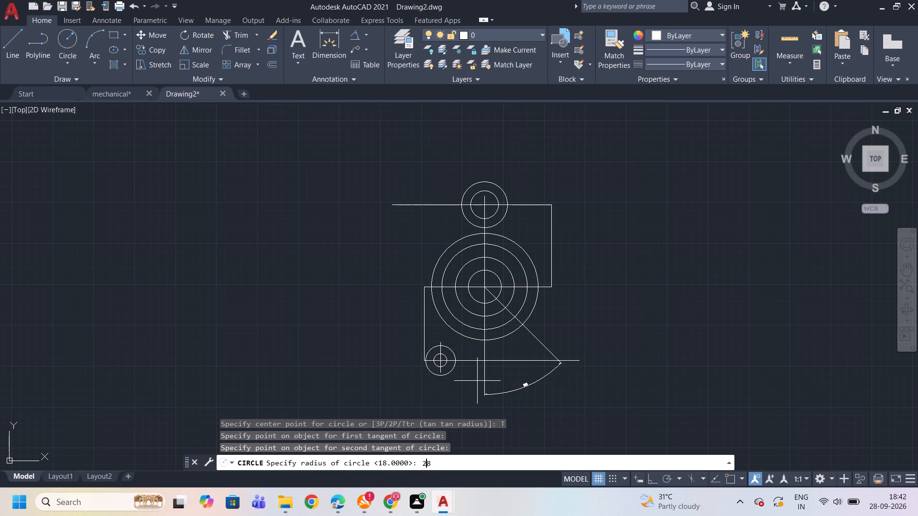
{"action": "key", "text": "Return"}
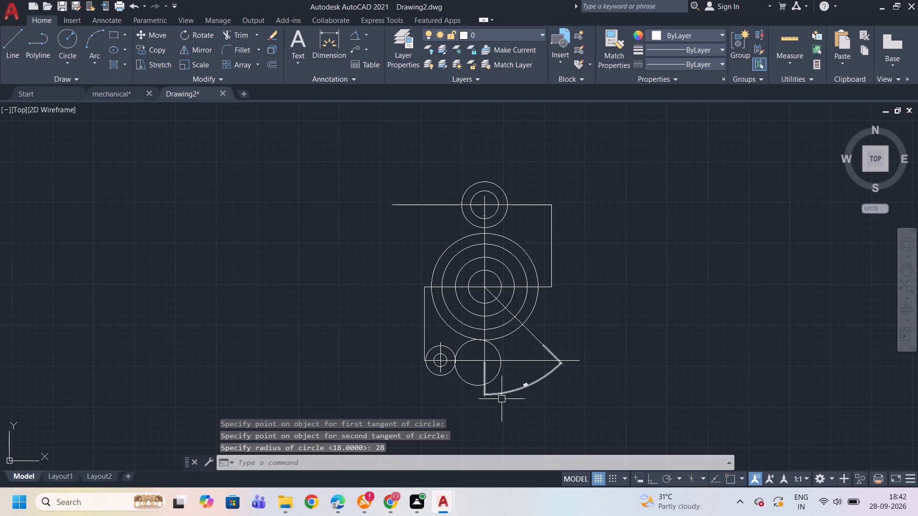
Trim the radius 28 circle to leave only the upper-left arc joining the lower-left outer circle and the outermost concentric circle.
{"action": "scroll", "coordinate": [486, 344], "scroll_direction": "up", "scroll_amount": 2}
{"action": "scroll", "coordinate": [504, 373], "scroll_direction": "down", "scroll_amount": 1}
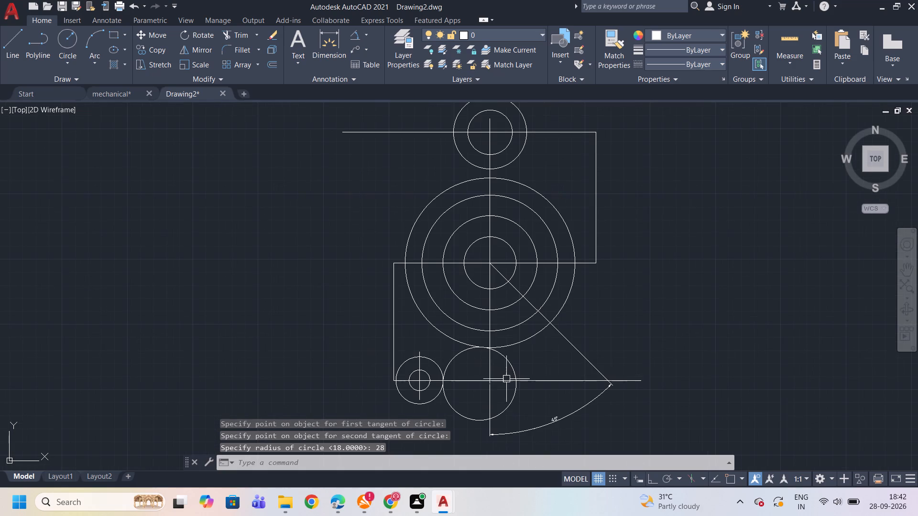
{"action": "type", "text": "tr"}
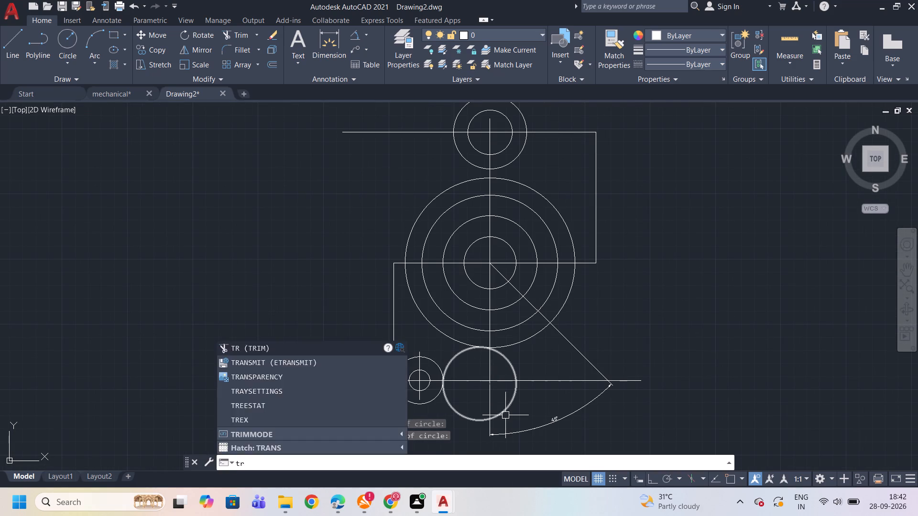
{"action": "key", "text": "Return"}
{"action": "key", "text": "Return"}
{"action": "left_click", "coordinate": [473, 421]}
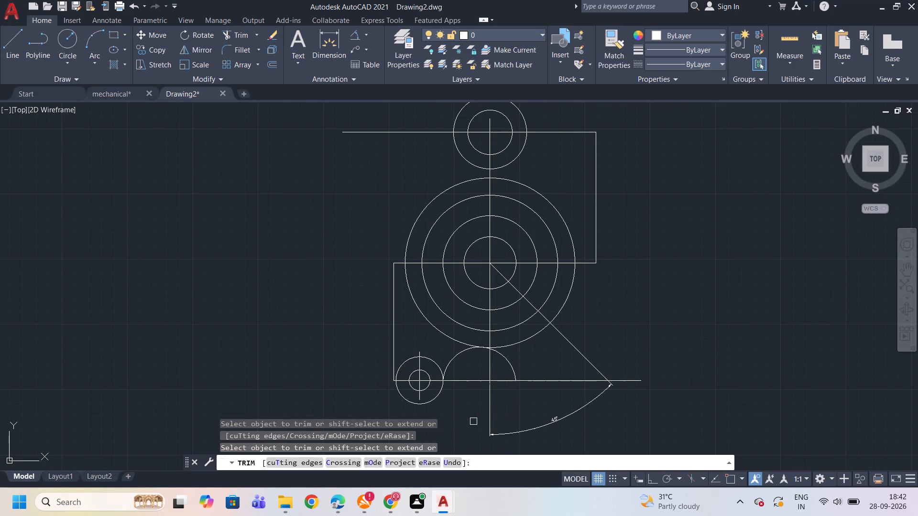
{"action": "left_click", "coordinate": [514, 377]}
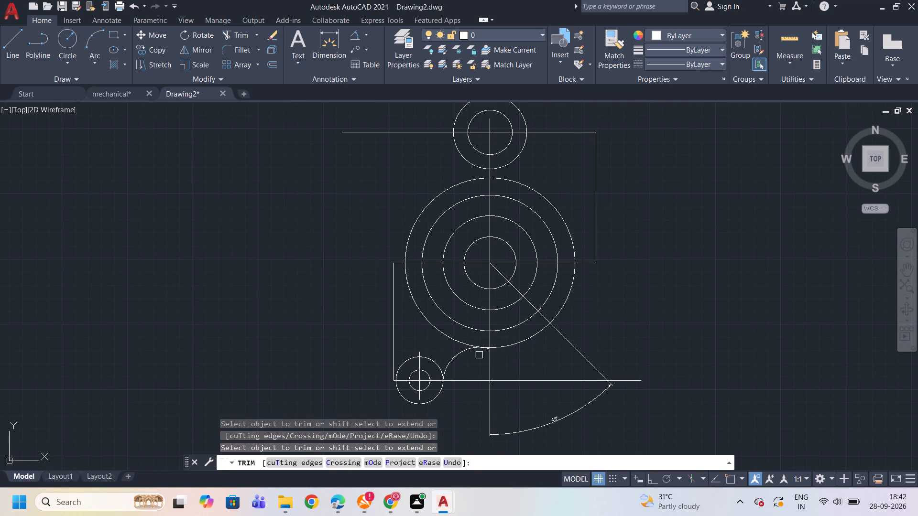
{"action": "scroll", "coordinate": [481, 342], "scroll_direction": "up", "scroll_amount": 3}
{"action": "scroll", "coordinate": [500, 385], "scroll_direction": "up", "scroll_amount": 4}
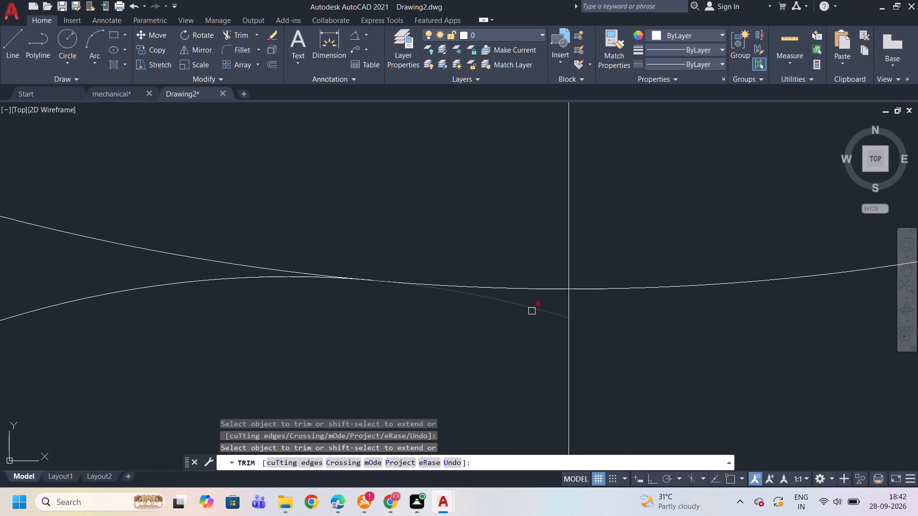
{"action": "left_click", "coordinate": [532, 311]}
{"action": "scroll", "coordinate": [536, 312], "scroll_direction": "down", "scroll_amount": 6}
{"action": "scroll", "coordinate": [470, 396], "scroll_direction": "up", "scroll_amount": 3}
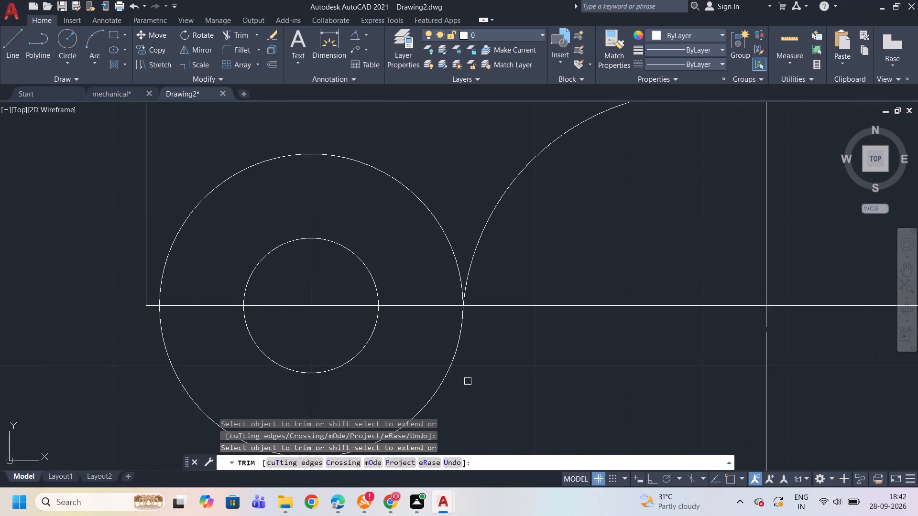
{"action": "scroll", "coordinate": [471, 358], "scroll_direction": "down", "scroll_amount": 3}
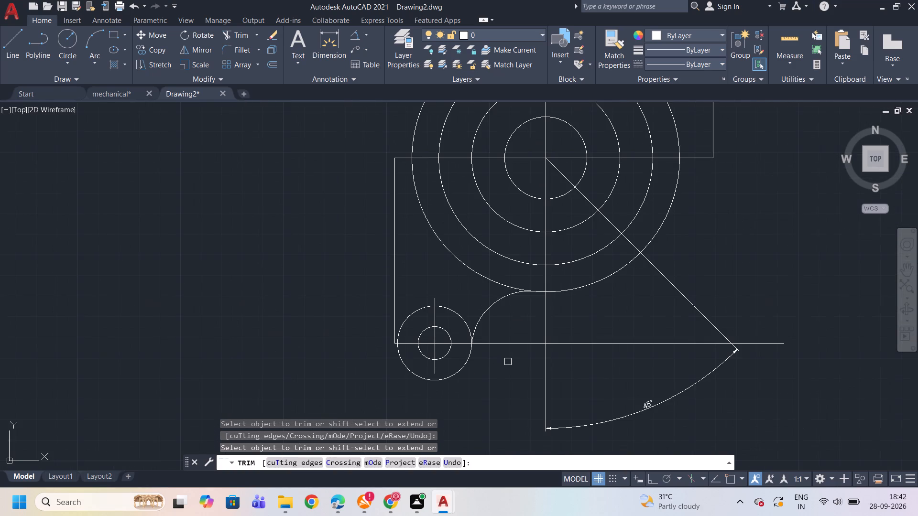
{"action": "scroll", "coordinate": [512, 361], "scroll_direction": "down", "scroll_amount": 1}
{"action": "scroll", "coordinate": [555, 306], "scroll_direction": "down", "scroll_amount": 2}
{"action": "scroll", "coordinate": [562, 288], "scroll_direction": "up", "scroll_amount": 1}
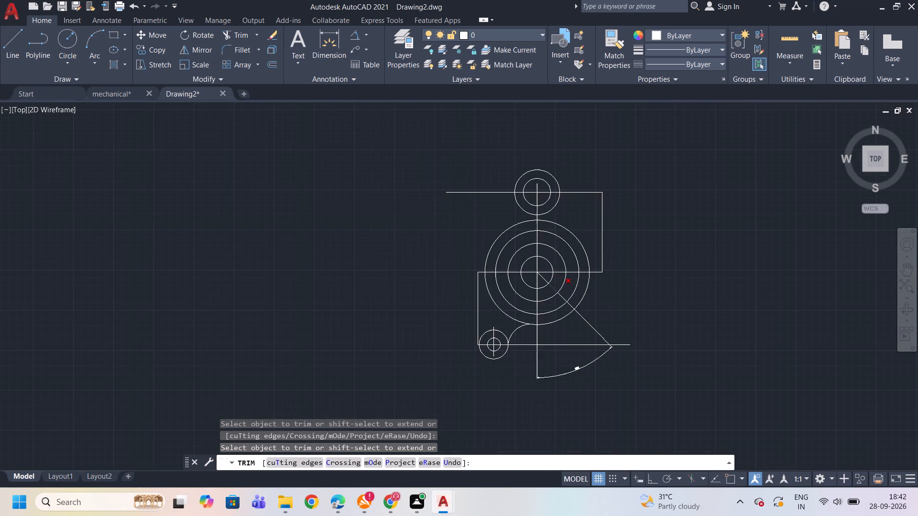
{"action": "scroll", "coordinate": [562, 288], "scroll_direction": "up", "scroll_amount": 1}
{"action": "key", "text": "Escape"}
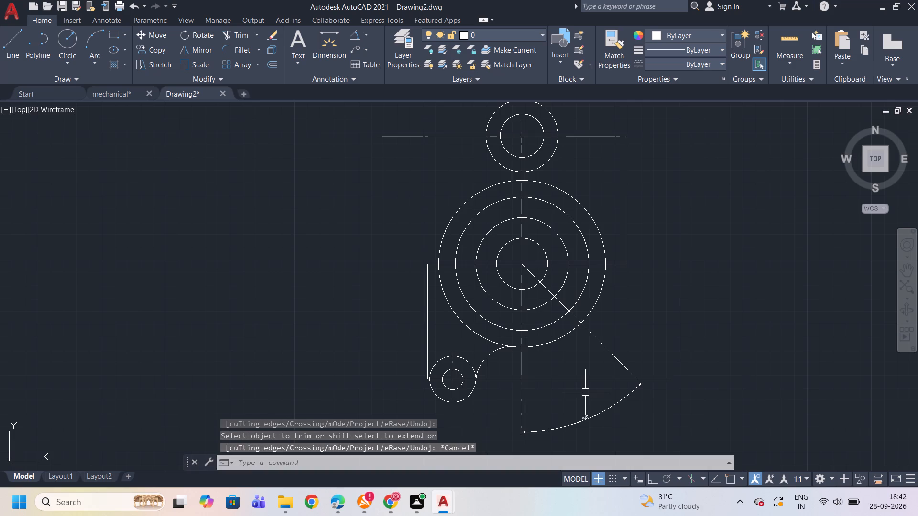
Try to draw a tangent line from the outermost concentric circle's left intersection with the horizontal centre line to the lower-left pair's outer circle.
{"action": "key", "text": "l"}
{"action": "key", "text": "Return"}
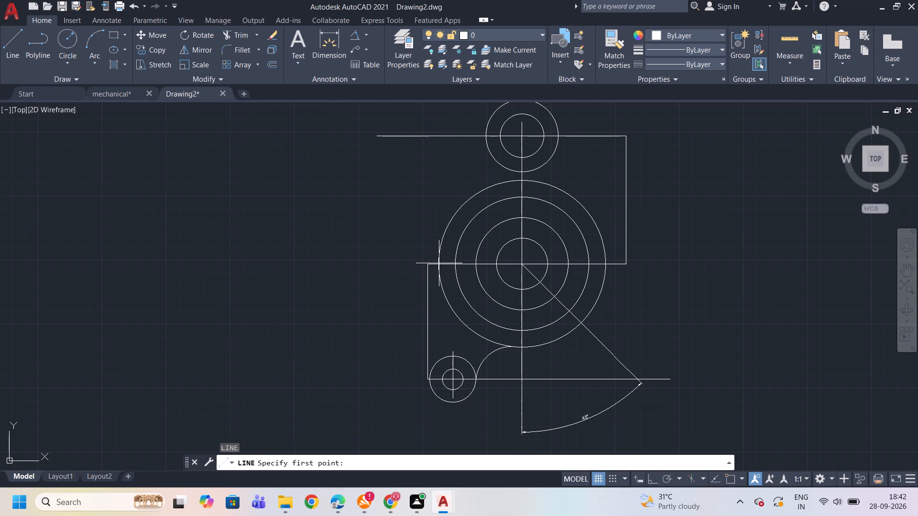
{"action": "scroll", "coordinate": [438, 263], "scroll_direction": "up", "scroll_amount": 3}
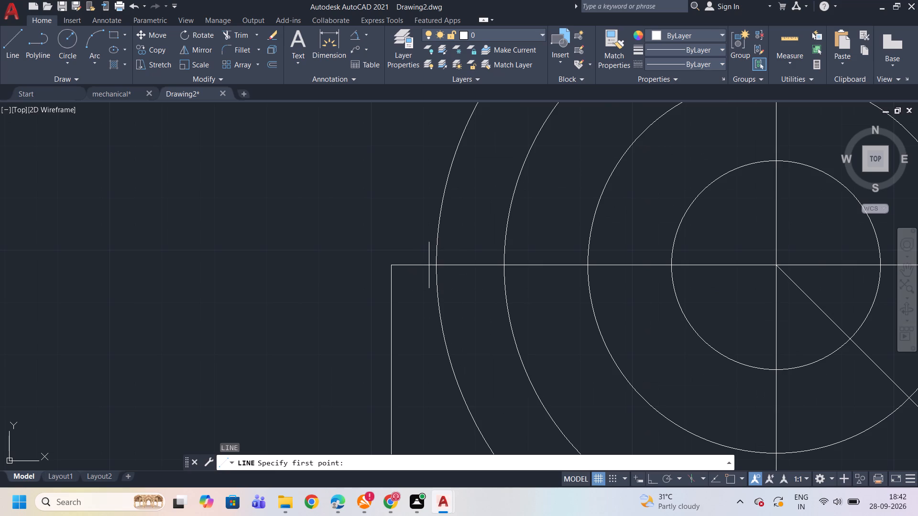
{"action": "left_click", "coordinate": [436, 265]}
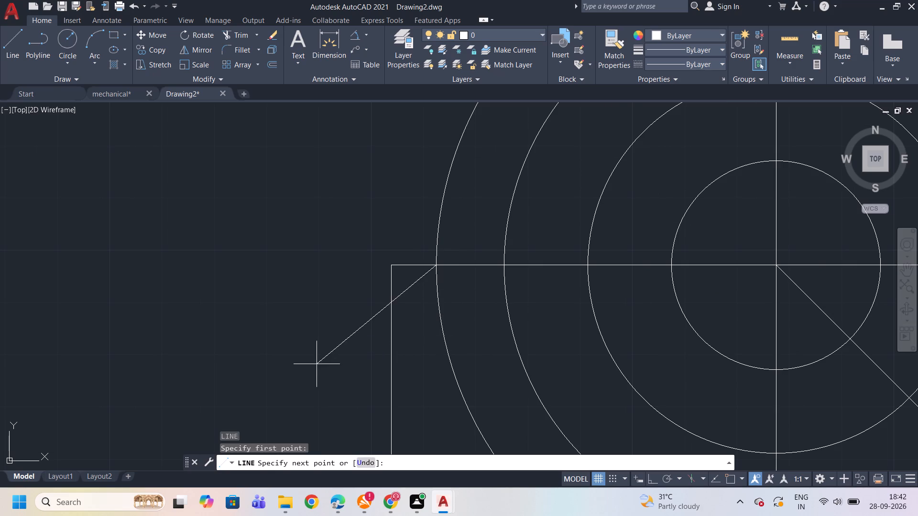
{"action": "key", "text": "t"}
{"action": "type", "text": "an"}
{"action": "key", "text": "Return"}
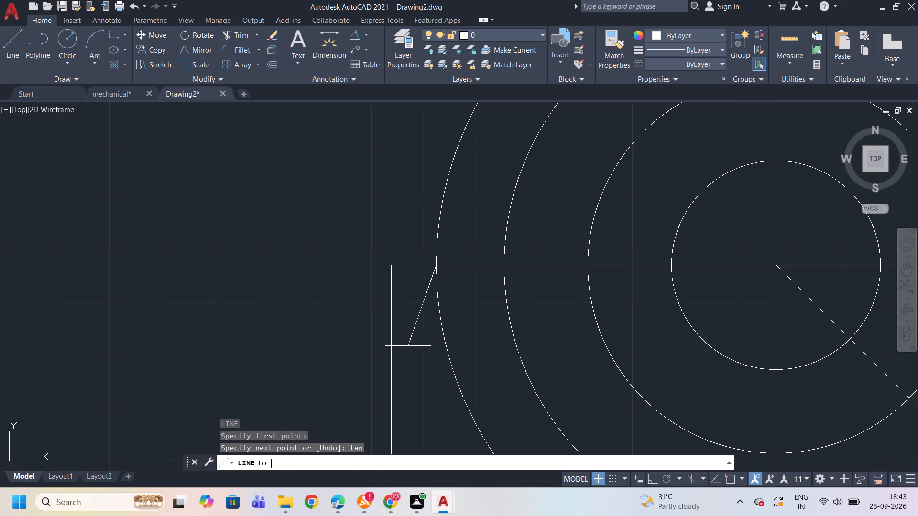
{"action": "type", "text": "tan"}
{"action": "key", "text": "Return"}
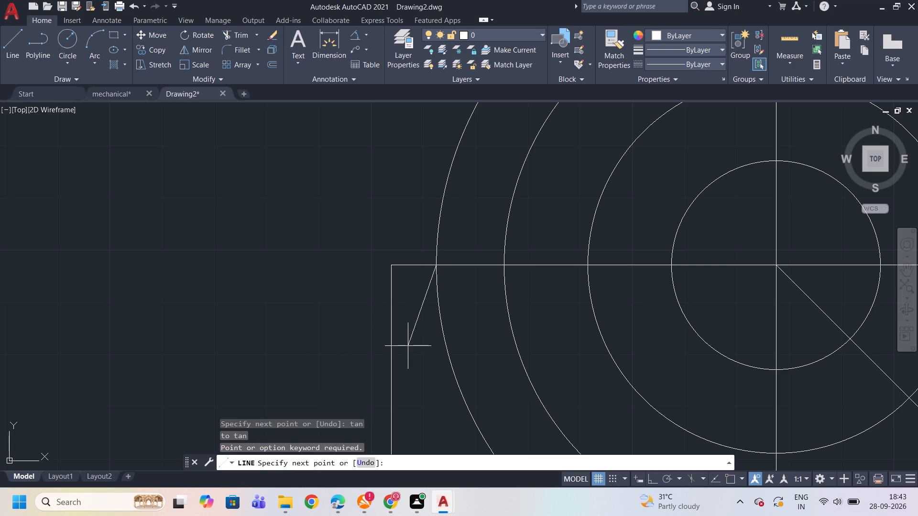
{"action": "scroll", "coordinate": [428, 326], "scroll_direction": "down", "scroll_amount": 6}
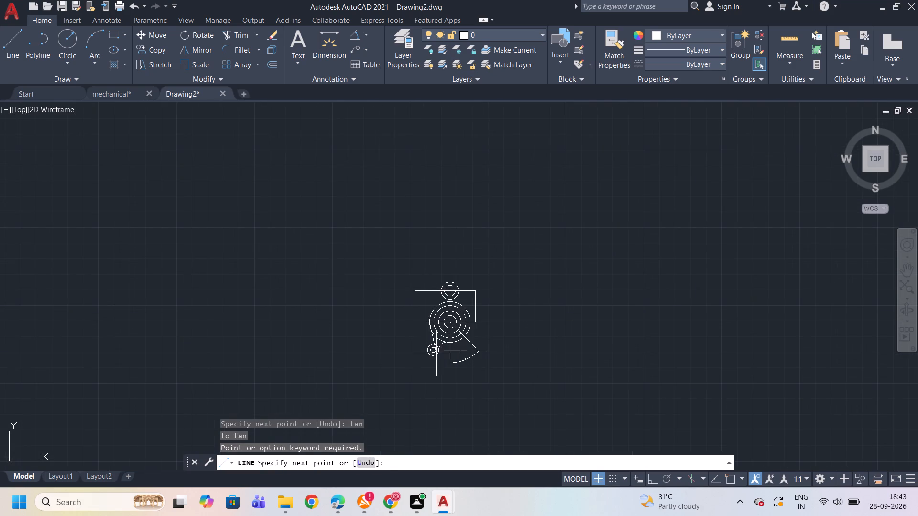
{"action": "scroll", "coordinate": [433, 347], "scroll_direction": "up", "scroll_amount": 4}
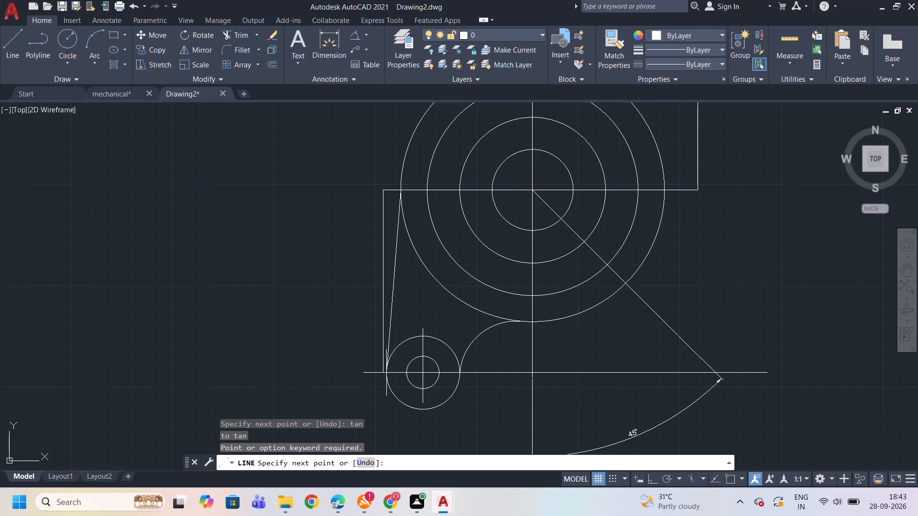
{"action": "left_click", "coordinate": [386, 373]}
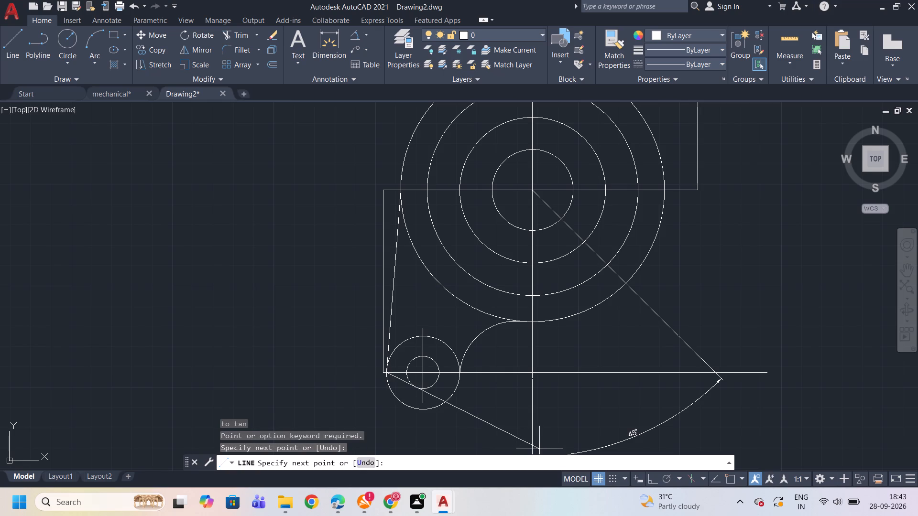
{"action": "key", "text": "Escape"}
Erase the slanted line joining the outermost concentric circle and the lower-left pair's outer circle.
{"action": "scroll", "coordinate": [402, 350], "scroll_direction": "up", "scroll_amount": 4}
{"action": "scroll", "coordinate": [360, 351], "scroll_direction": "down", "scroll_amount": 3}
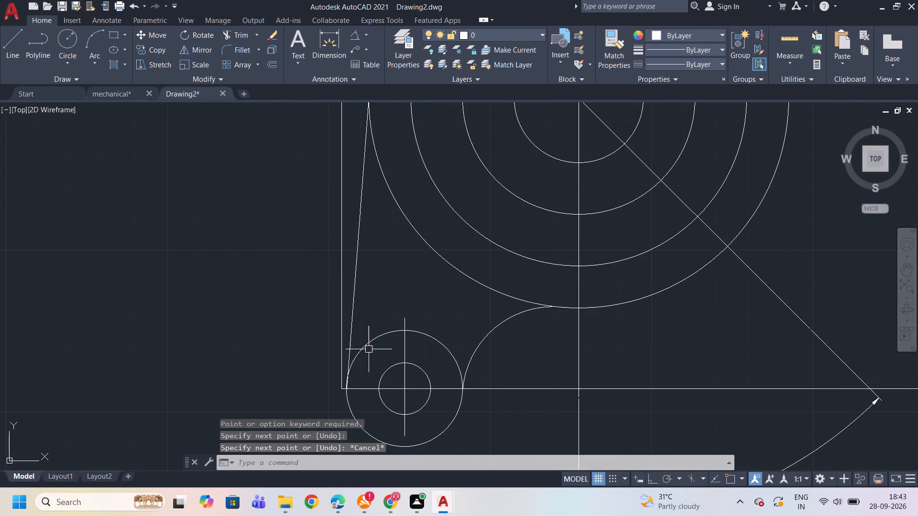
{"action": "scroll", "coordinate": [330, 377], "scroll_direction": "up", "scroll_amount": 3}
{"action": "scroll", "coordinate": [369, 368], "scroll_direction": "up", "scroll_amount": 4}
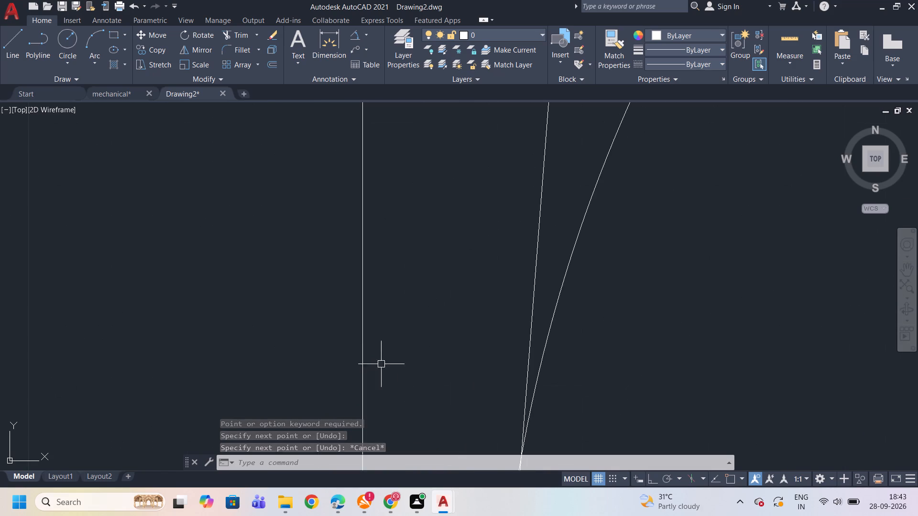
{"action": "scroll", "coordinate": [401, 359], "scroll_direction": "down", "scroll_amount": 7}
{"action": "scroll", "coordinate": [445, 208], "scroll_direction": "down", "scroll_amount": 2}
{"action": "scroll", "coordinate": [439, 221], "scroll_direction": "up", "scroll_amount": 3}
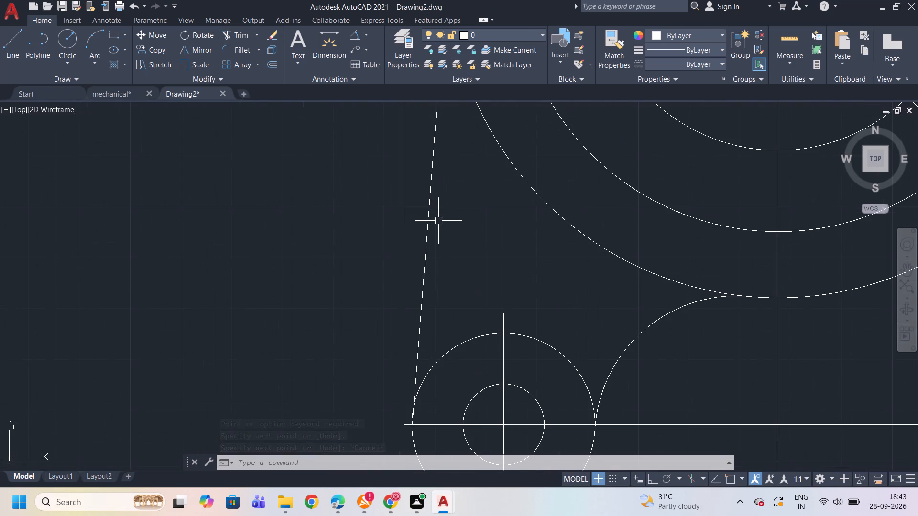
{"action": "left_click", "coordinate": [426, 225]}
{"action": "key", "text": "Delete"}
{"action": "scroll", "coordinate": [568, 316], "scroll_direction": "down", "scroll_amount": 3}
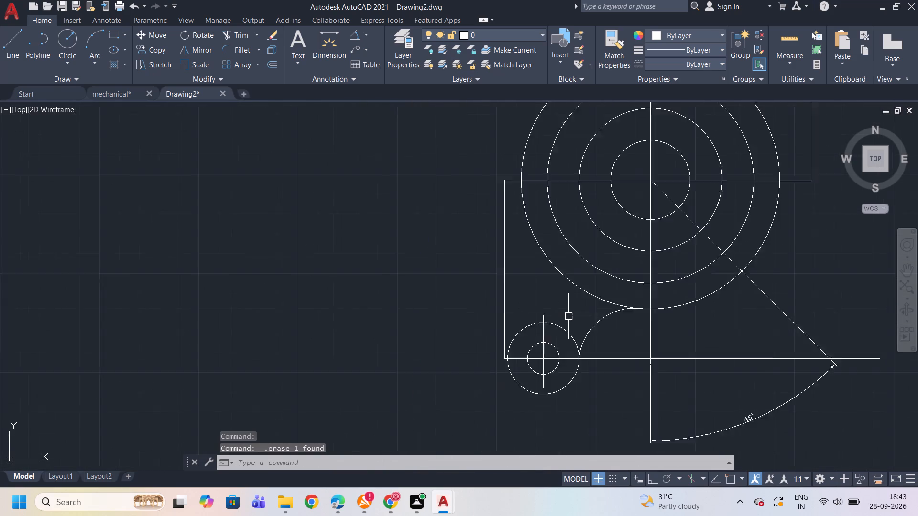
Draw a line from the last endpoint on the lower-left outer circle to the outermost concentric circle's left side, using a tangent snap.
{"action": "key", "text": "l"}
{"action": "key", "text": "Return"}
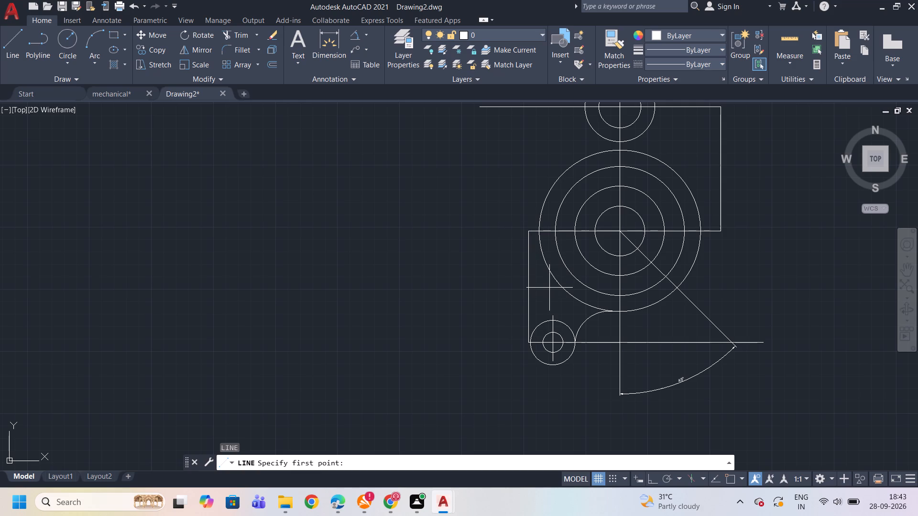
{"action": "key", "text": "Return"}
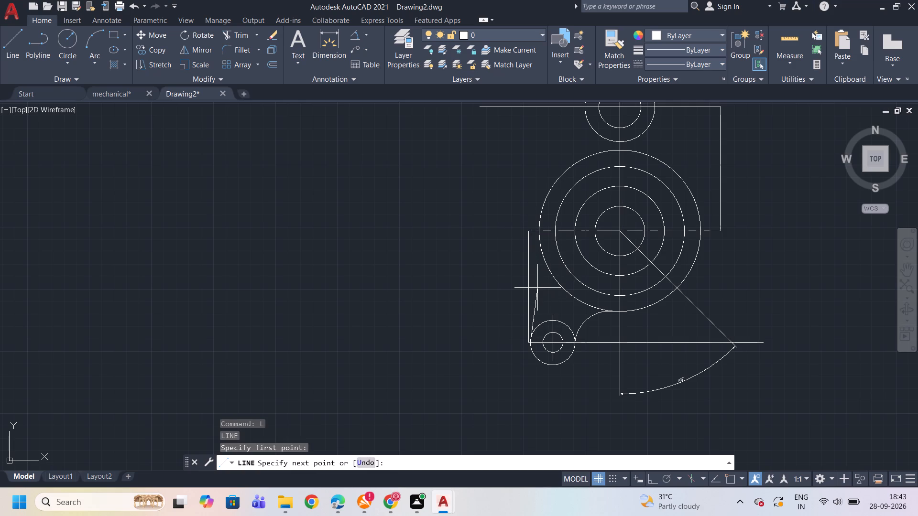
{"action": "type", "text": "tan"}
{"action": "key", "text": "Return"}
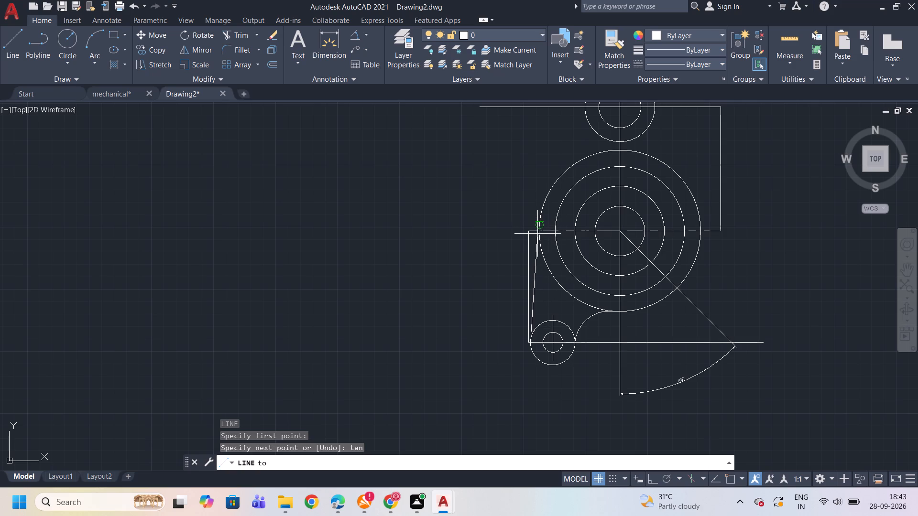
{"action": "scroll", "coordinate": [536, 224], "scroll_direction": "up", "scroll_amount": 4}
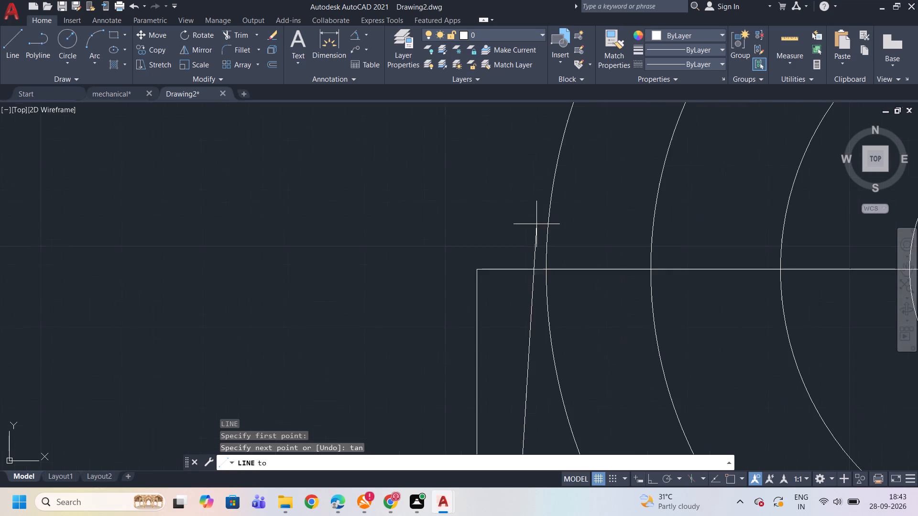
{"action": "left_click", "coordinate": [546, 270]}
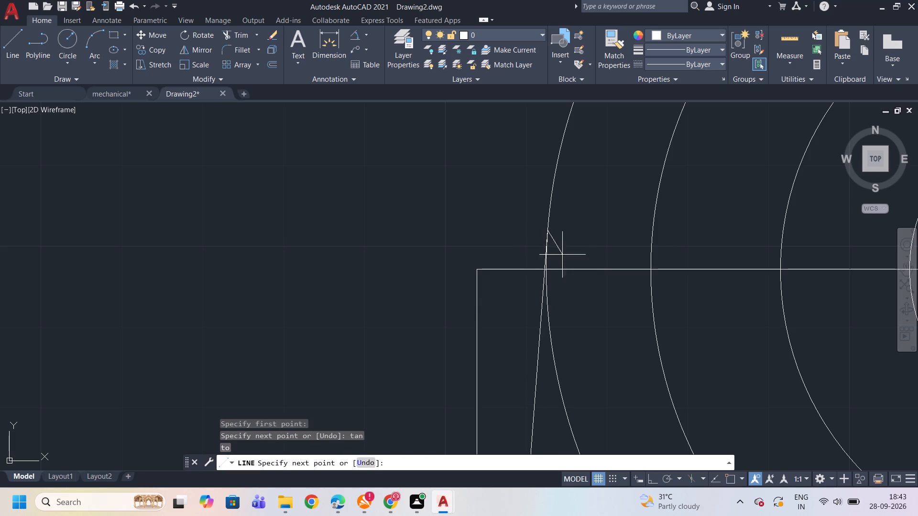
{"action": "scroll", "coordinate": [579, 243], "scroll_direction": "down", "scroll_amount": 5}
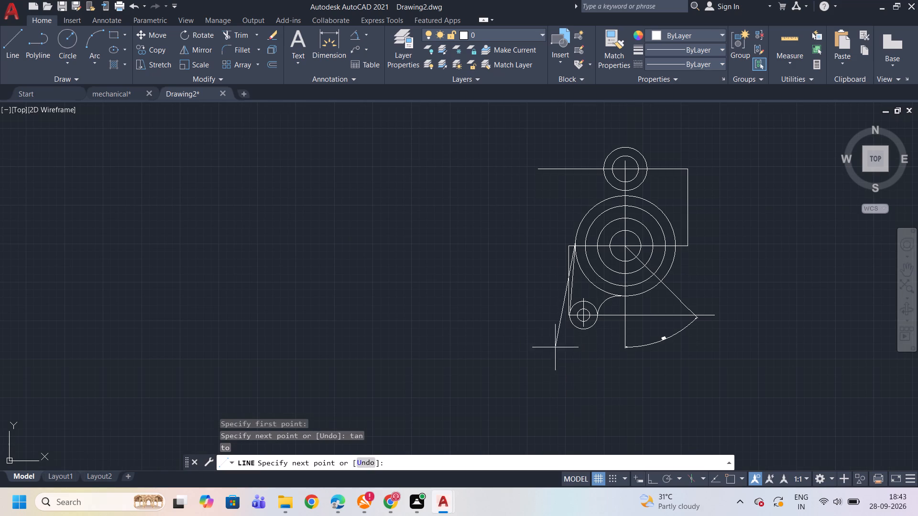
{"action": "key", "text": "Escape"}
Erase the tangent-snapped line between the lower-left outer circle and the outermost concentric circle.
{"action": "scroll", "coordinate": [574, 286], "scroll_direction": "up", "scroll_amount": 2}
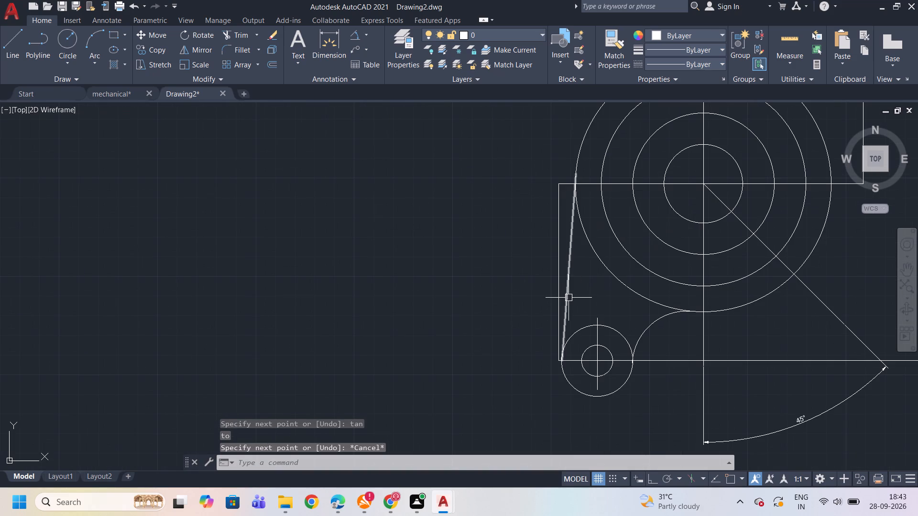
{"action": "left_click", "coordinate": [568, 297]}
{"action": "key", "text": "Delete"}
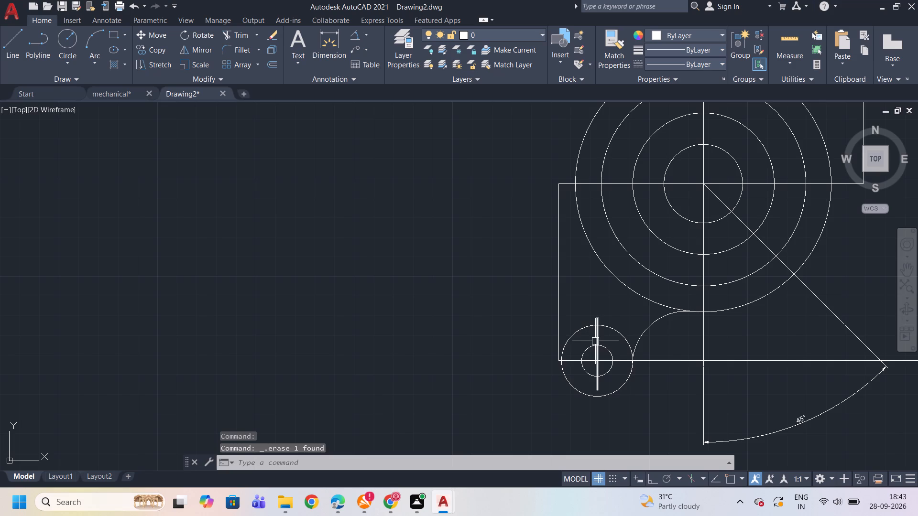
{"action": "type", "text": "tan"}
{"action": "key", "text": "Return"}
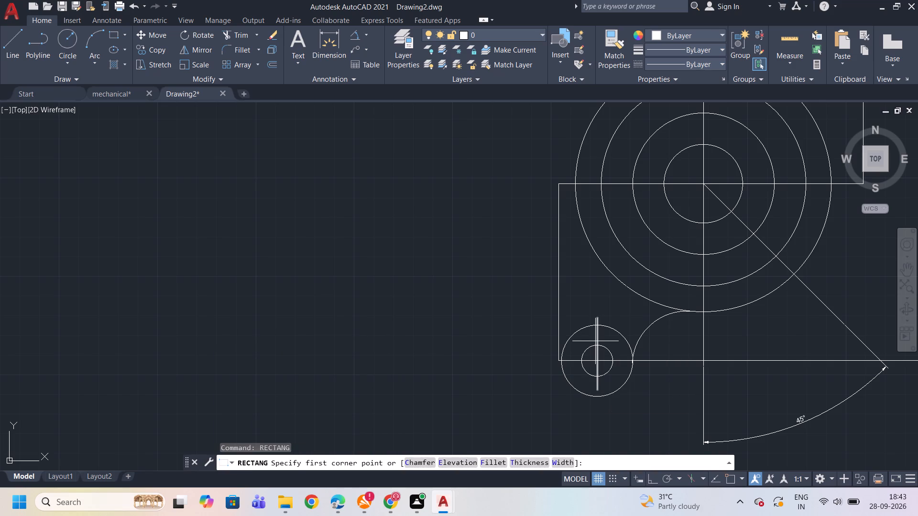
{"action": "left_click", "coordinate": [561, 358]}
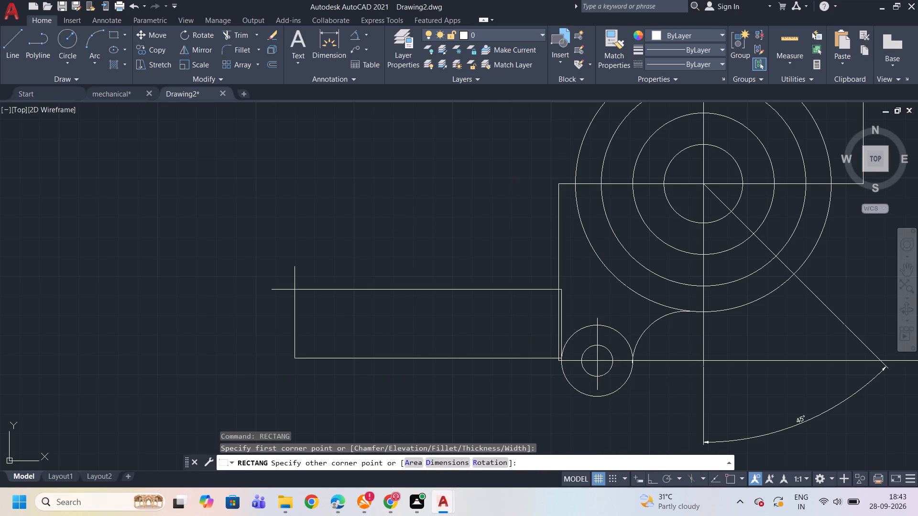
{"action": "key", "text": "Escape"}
Draw a line from the lower-left outer circle's leftmost point up to the outermost concentric circle's leftmost point on the horizontal centre line.
{"action": "key", "text": "l"}
{"action": "key", "text": "Return"}
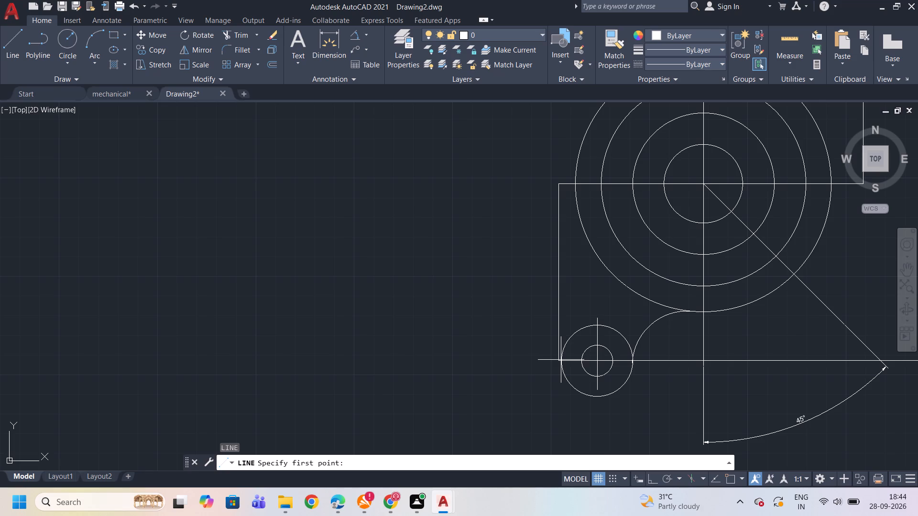
{"action": "scroll", "coordinate": [561, 360], "scroll_direction": "up", "scroll_amount": 3}
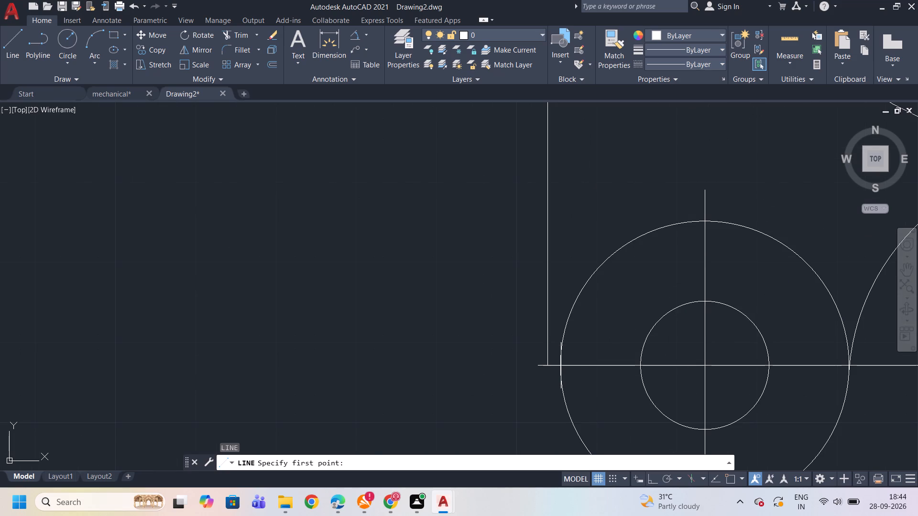
{"action": "left_click", "coordinate": [561, 365]}
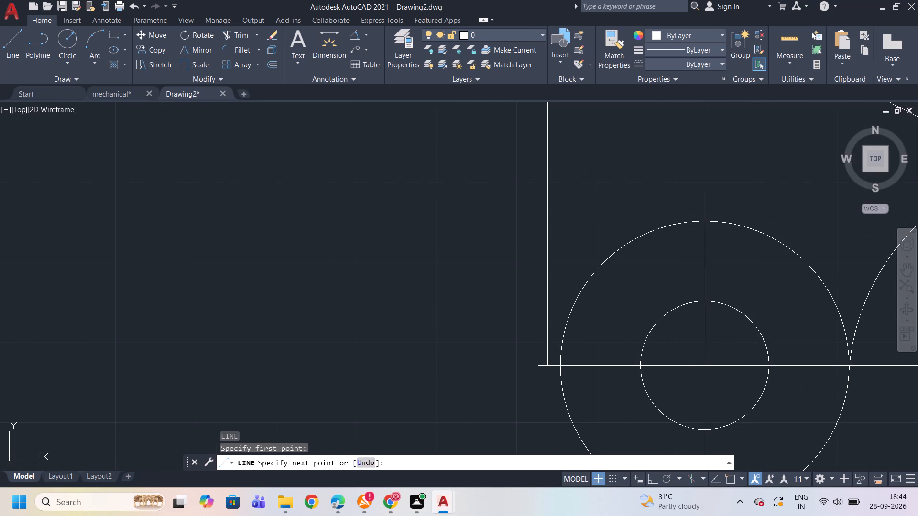
{"action": "scroll", "coordinate": [559, 348], "scroll_direction": "down", "scroll_amount": 3}
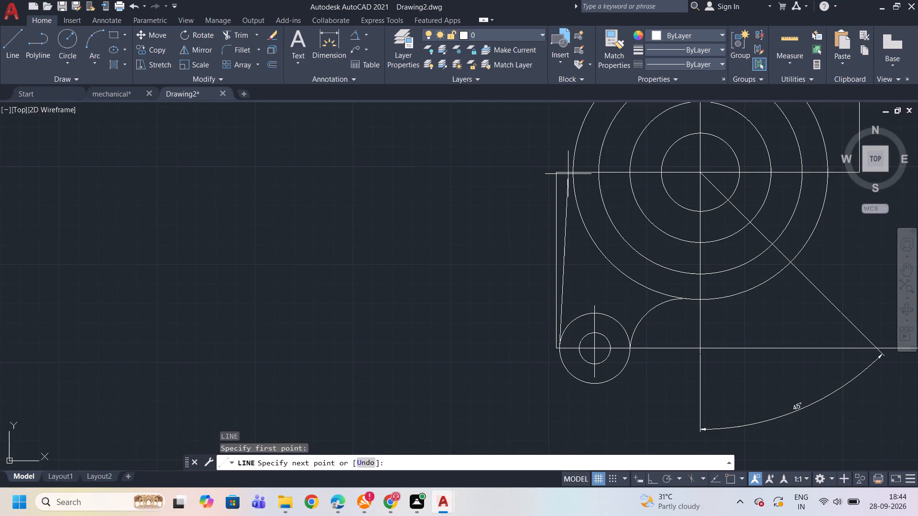
{"action": "scroll", "coordinate": [572, 171], "scroll_direction": "up", "scroll_amount": 4}
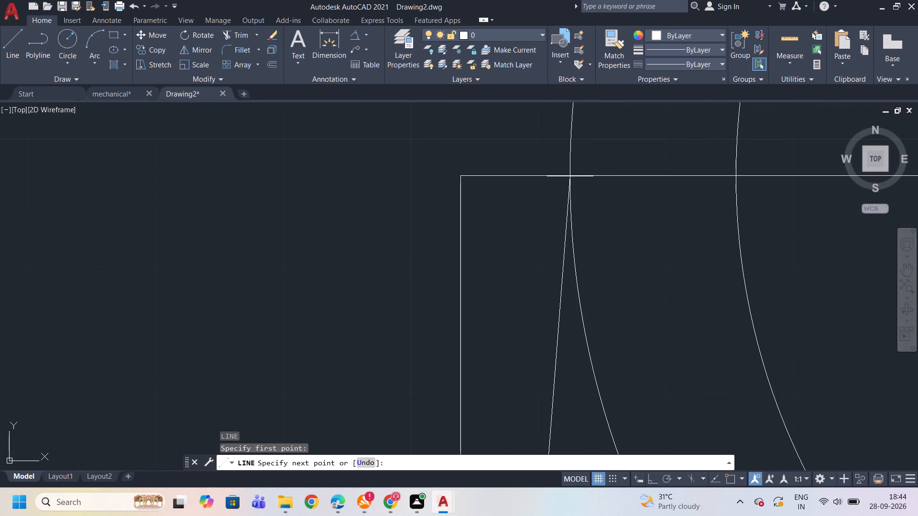
{"action": "left_click", "coordinate": [570, 176]}
{"action": "key", "text": "Escape"}
Examine how the slanted side line meets the outermost concentric circle and the lower-left pair's outer circle.
{"action": "scroll", "coordinate": [638, 339], "scroll_direction": "down", "scroll_amount": 3}
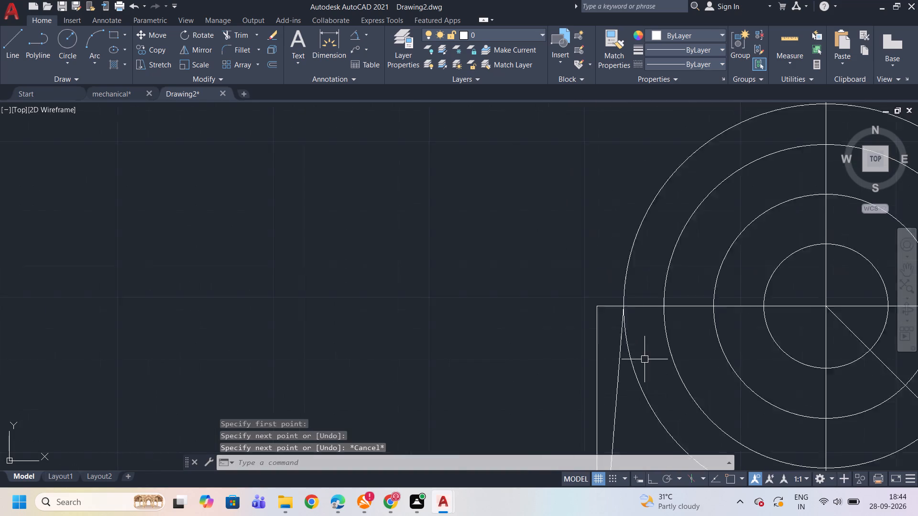
{"action": "scroll", "coordinate": [645, 359], "scroll_direction": "down", "scroll_amount": 1}
{"action": "scroll", "coordinate": [691, 373], "scroll_direction": "down", "scroll_amount": 4}
{"action": "scroll", "coordinate": [803, 417], "scroll_direction": "up", "scroll_amount": 4}
{"action": "scroll", "coordinate": [1, 207], "scroll_direction": "down", "scroll_amount": 2}
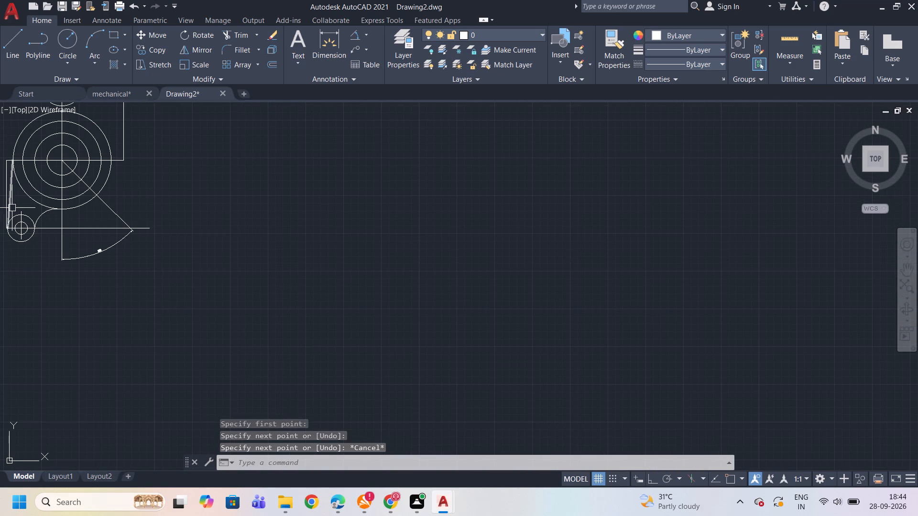
{"action": "scroll", "coordinate": [39, 181], "scroll_direction": "up", "scroll_amount": 2}
{"action": "scroll", "coordinate": [59, 187], "scroll_direction": "down", "scroll_amount": 5}
{"action": "scroll", "coordinate": [146, 206], "scroll_direction": "down", "scroll_amount": 3}
{"action": "scroll", "coordinate": [95, 195], "scroll_direction": "up", "scroll_amount": 5}
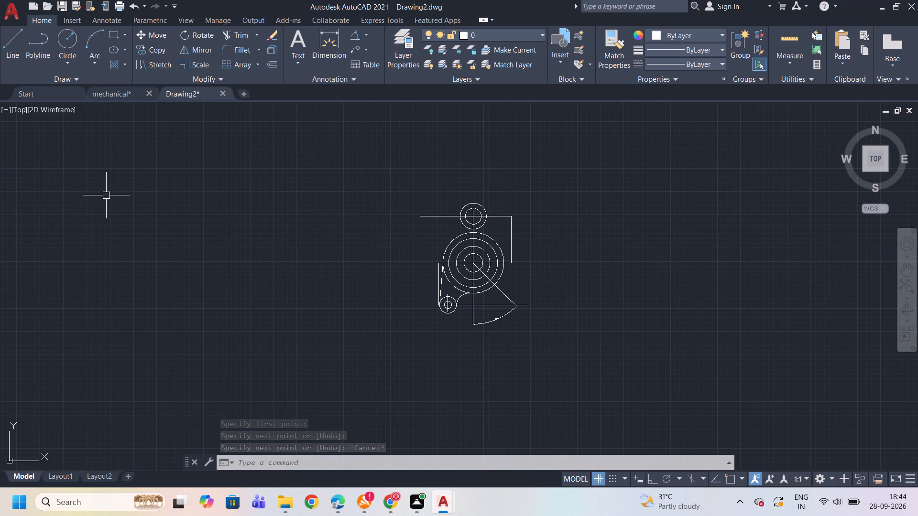
{"action": "scroll", "coordinate": [442, 290], "scroll_direction": "up", "scroll_amount": 5}
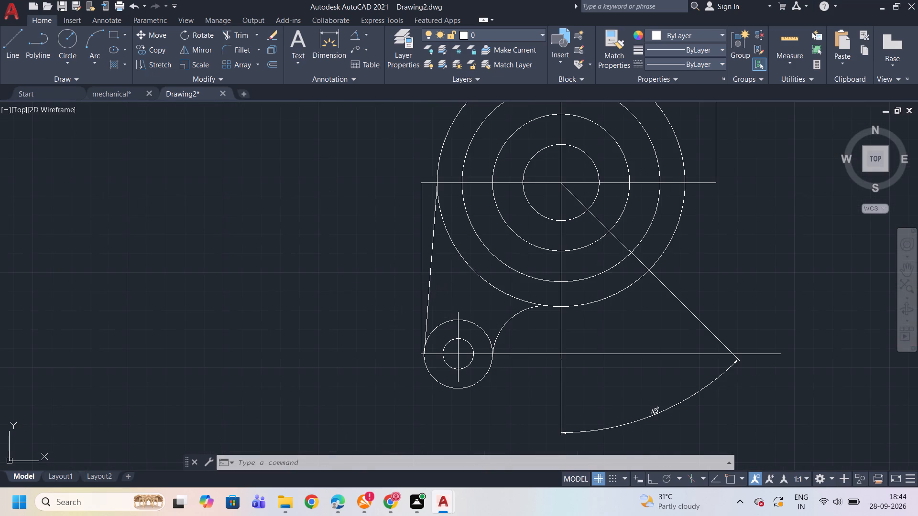
{"action": "scroll", "coordinate": [427, 246], "scroll_direction": "up", "scroll_amount": 1}
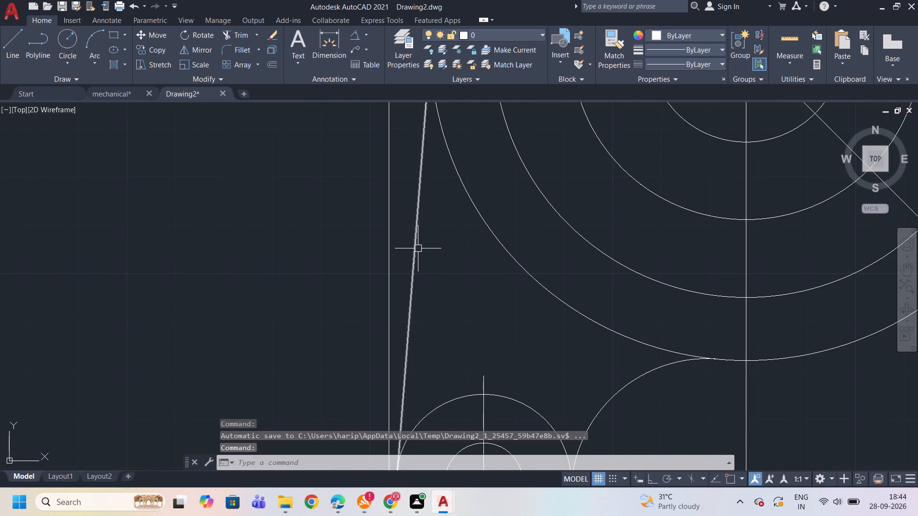
{"action": "scroll", "coordinate": [418, 248], "scroll_direction": "down", "scroll_amount": 1}
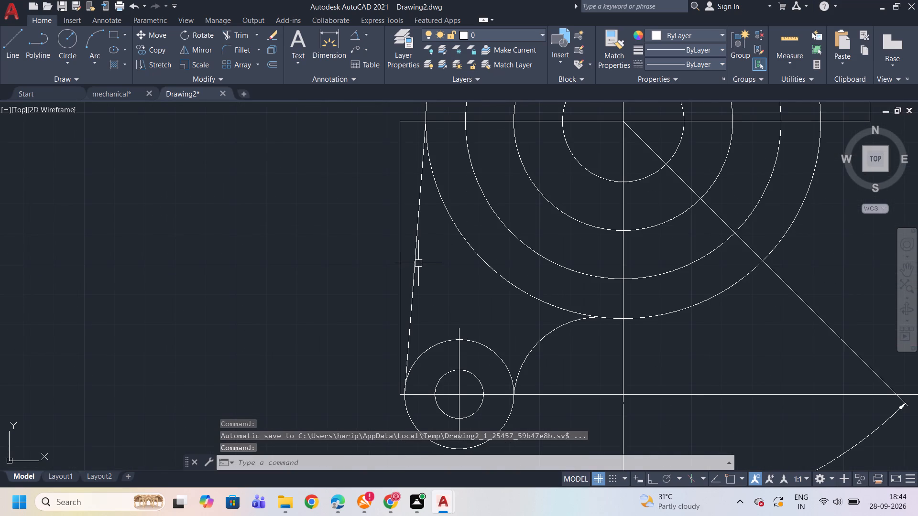
Erase the slanted side line between the outermost concentric circle and the lower-left outer circle.
{"action": "left_click", "coordinate": [414, 260]}
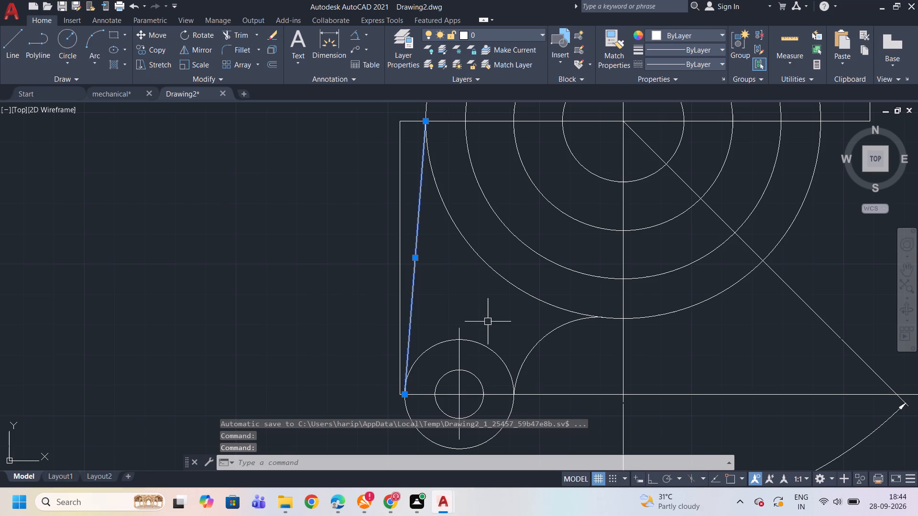
{"action": "key", "text": "BackSpace"}
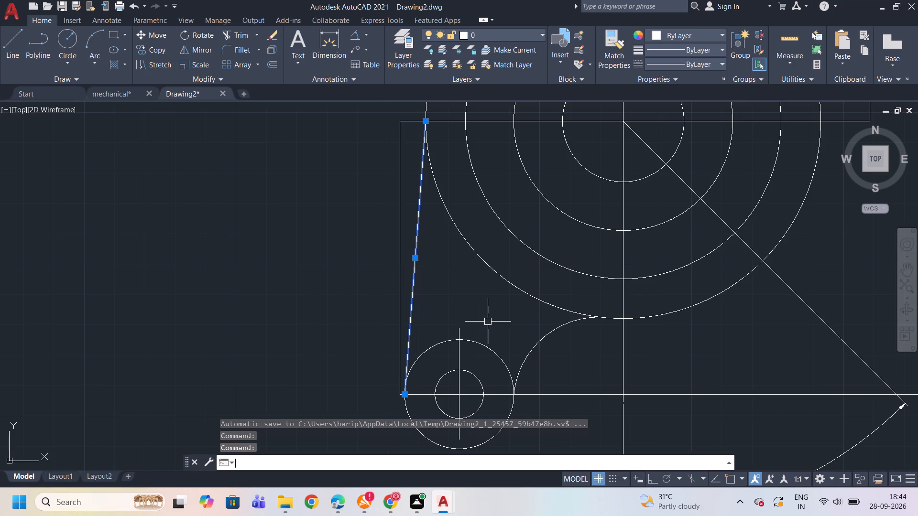
{"action": "key", "text": "Delete"}
{"action": "key", "text": "Delete"}
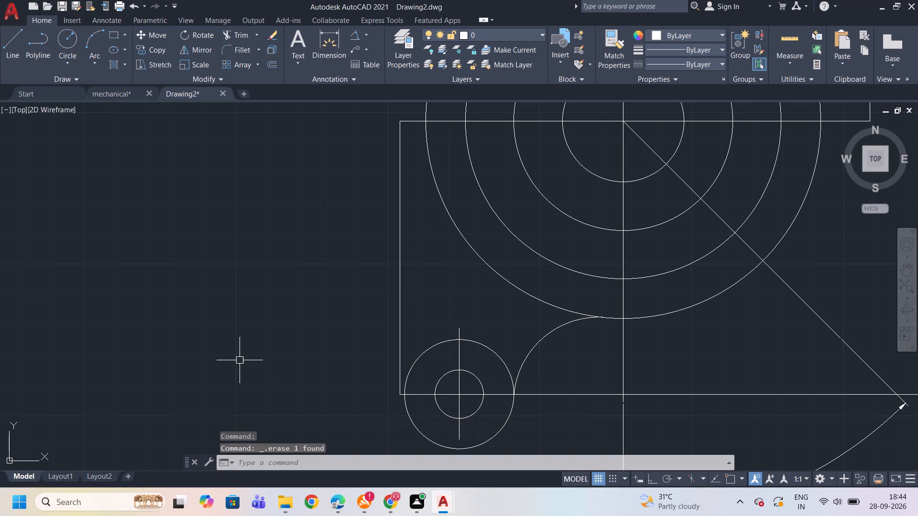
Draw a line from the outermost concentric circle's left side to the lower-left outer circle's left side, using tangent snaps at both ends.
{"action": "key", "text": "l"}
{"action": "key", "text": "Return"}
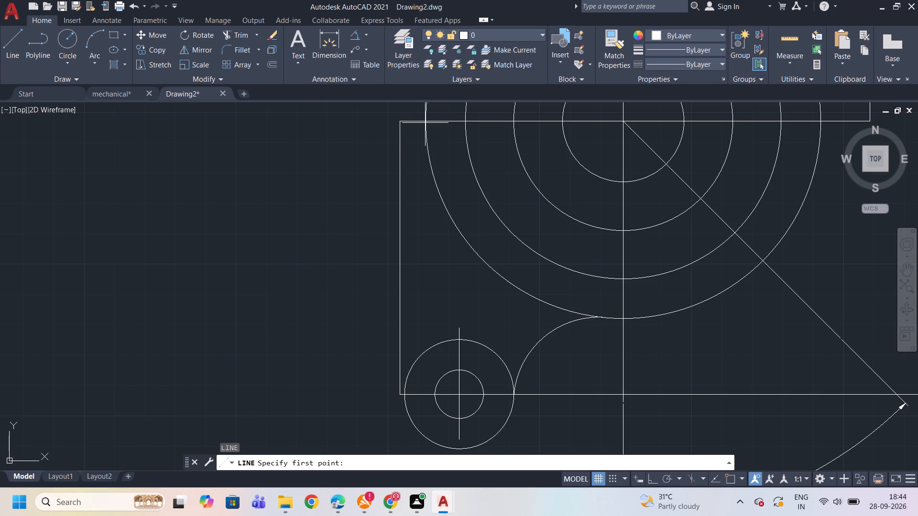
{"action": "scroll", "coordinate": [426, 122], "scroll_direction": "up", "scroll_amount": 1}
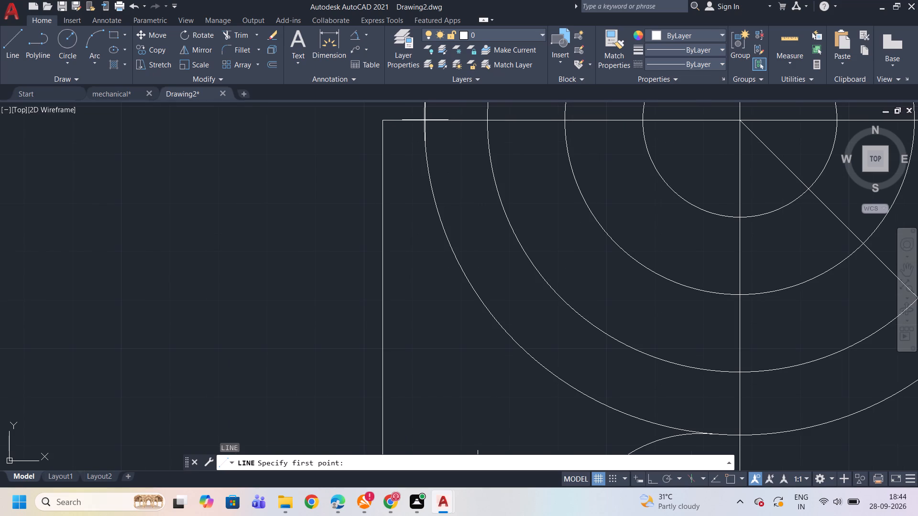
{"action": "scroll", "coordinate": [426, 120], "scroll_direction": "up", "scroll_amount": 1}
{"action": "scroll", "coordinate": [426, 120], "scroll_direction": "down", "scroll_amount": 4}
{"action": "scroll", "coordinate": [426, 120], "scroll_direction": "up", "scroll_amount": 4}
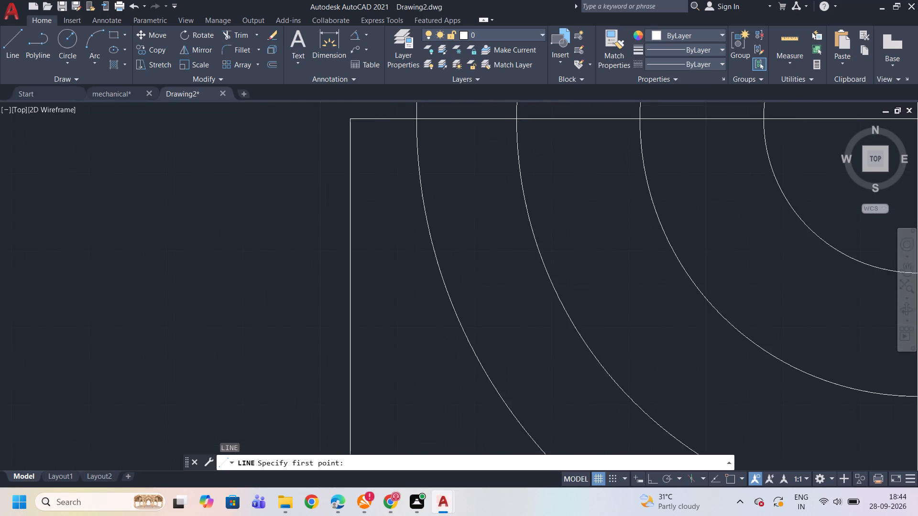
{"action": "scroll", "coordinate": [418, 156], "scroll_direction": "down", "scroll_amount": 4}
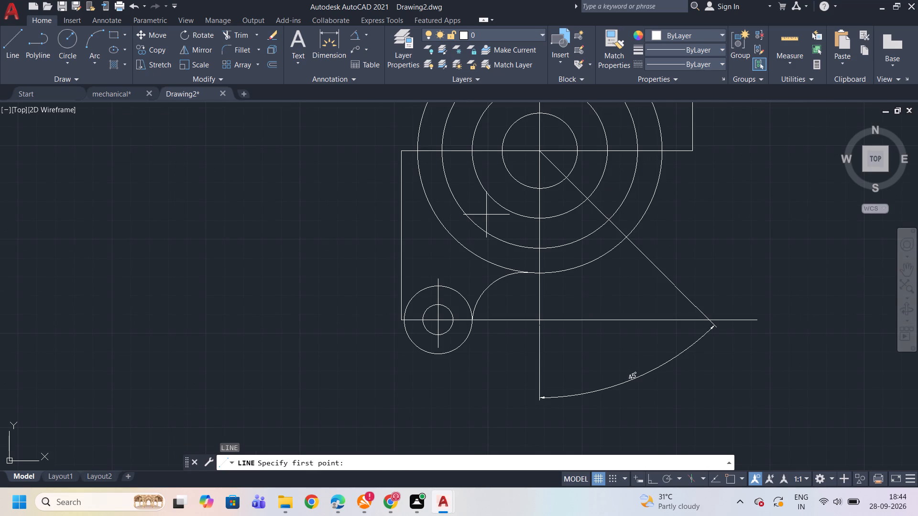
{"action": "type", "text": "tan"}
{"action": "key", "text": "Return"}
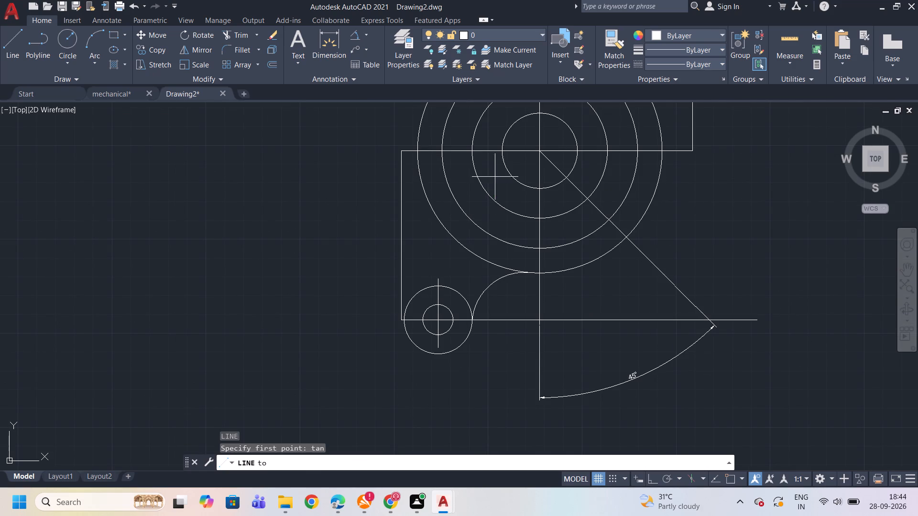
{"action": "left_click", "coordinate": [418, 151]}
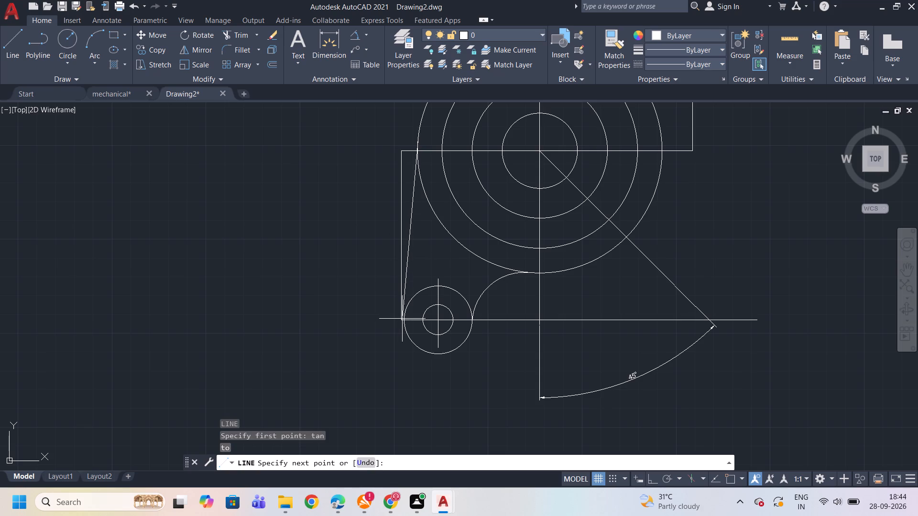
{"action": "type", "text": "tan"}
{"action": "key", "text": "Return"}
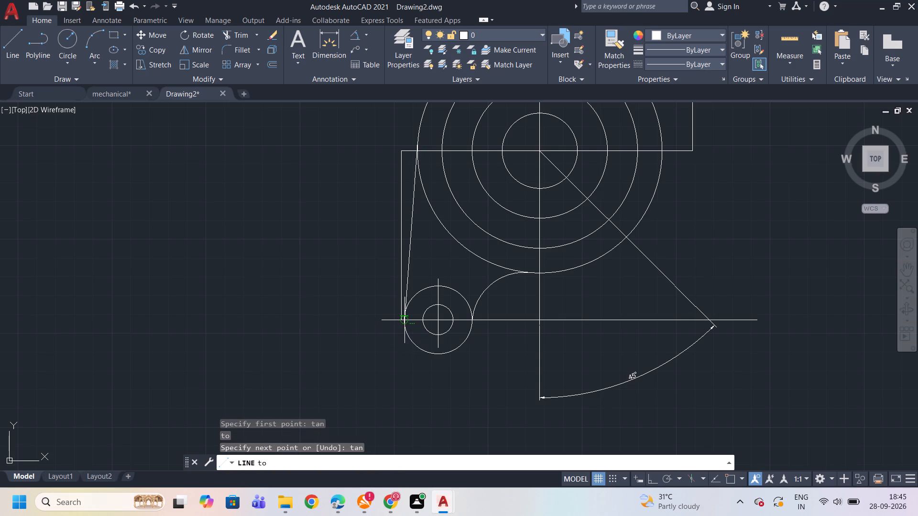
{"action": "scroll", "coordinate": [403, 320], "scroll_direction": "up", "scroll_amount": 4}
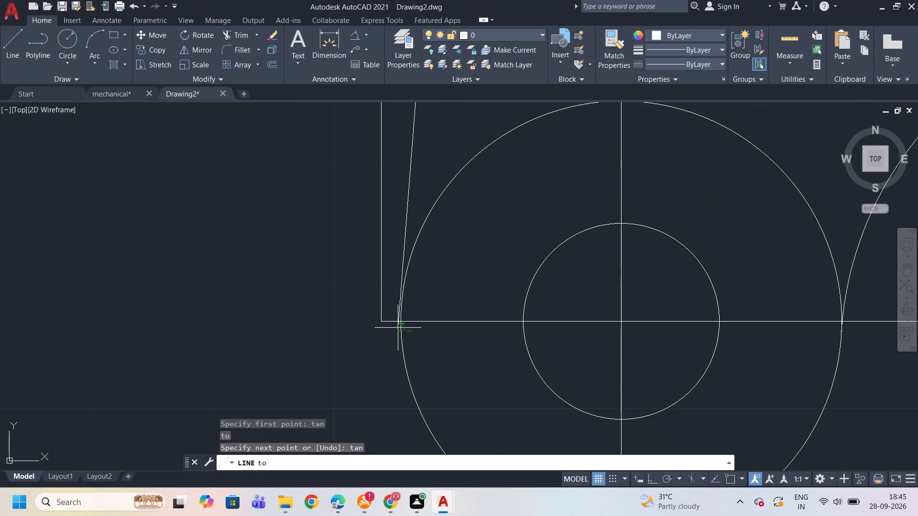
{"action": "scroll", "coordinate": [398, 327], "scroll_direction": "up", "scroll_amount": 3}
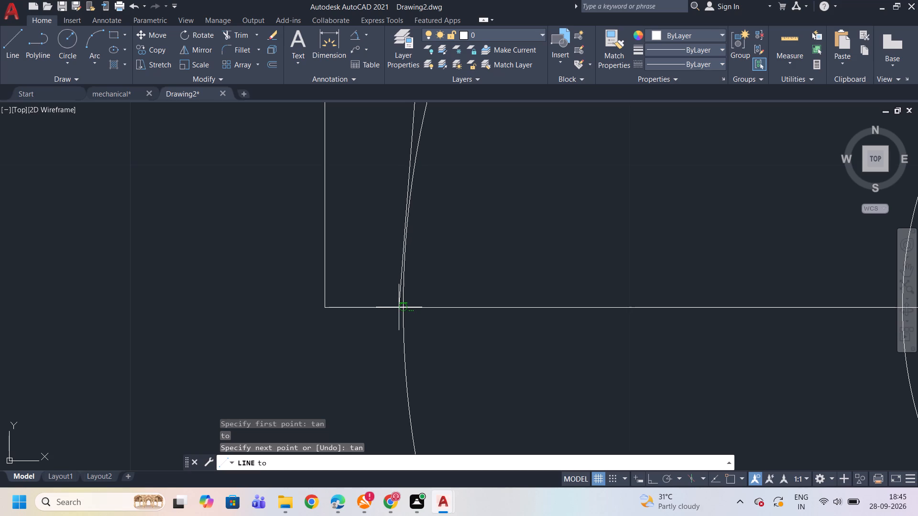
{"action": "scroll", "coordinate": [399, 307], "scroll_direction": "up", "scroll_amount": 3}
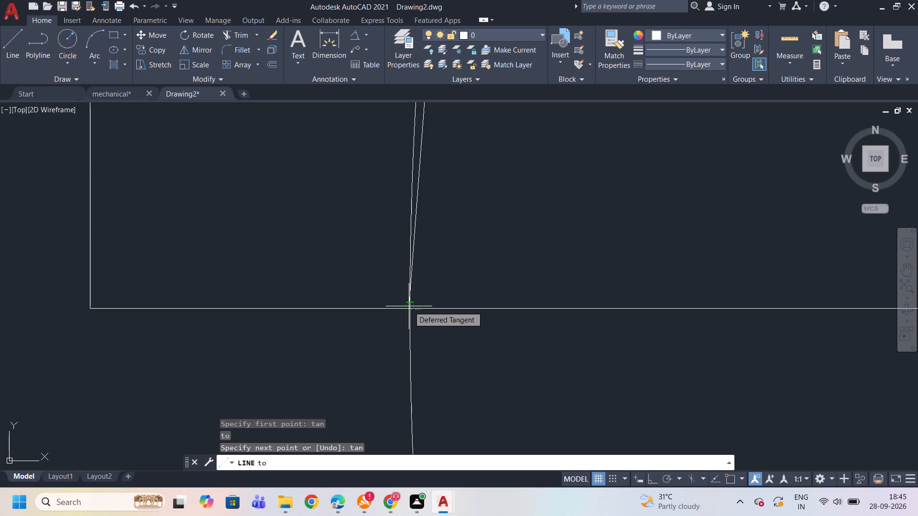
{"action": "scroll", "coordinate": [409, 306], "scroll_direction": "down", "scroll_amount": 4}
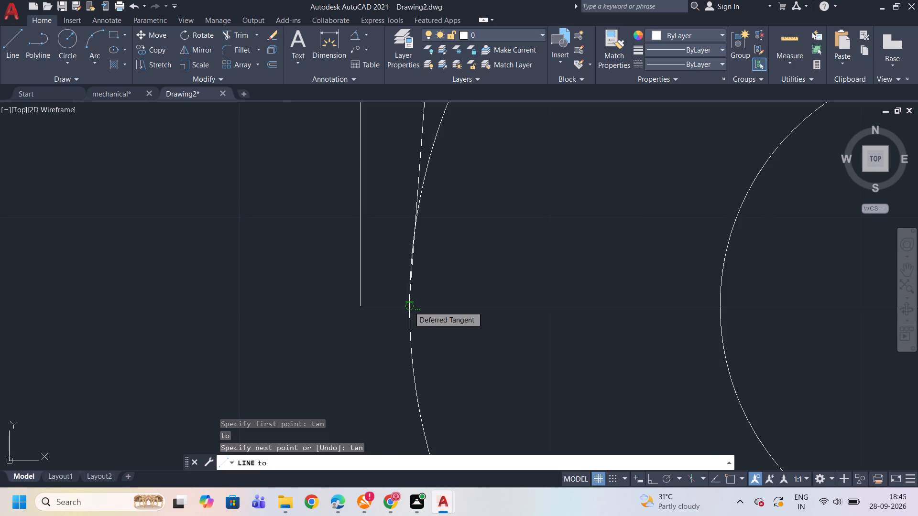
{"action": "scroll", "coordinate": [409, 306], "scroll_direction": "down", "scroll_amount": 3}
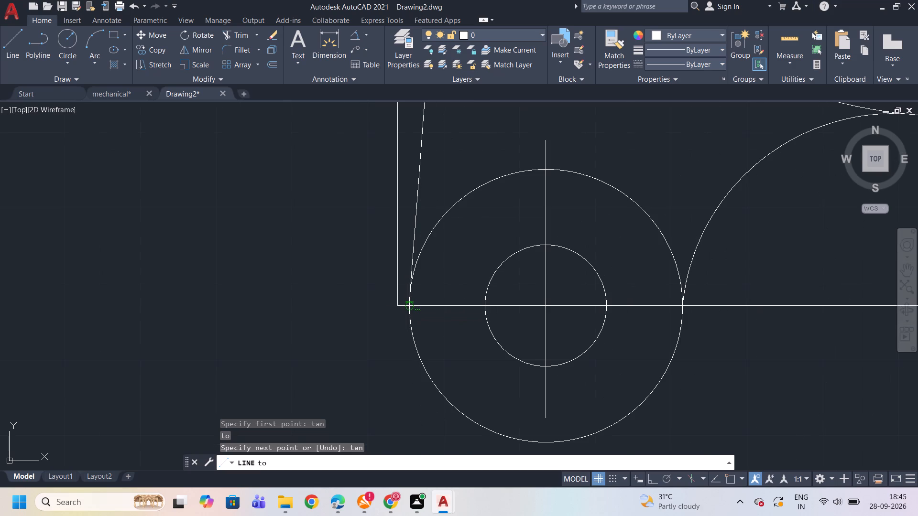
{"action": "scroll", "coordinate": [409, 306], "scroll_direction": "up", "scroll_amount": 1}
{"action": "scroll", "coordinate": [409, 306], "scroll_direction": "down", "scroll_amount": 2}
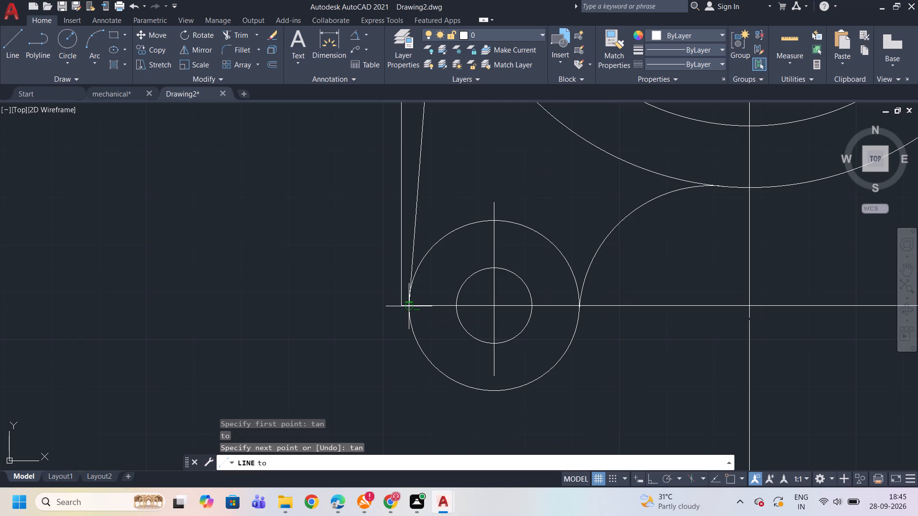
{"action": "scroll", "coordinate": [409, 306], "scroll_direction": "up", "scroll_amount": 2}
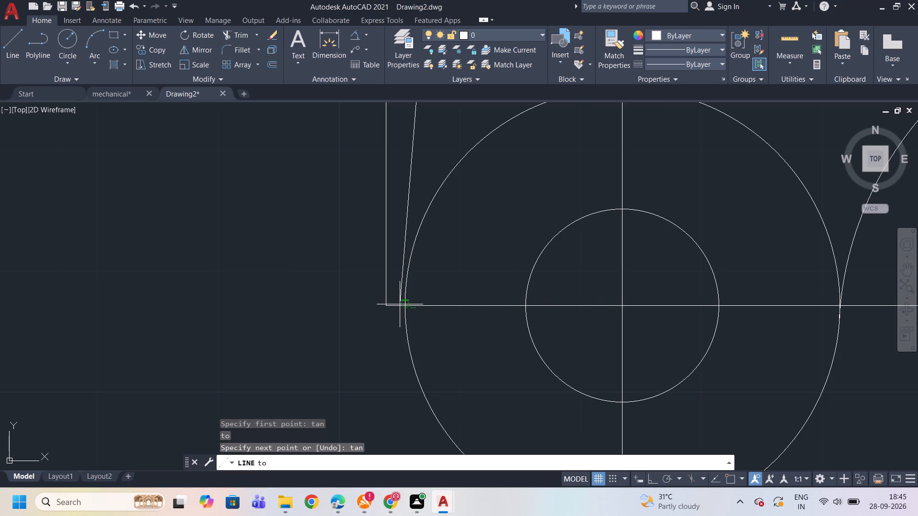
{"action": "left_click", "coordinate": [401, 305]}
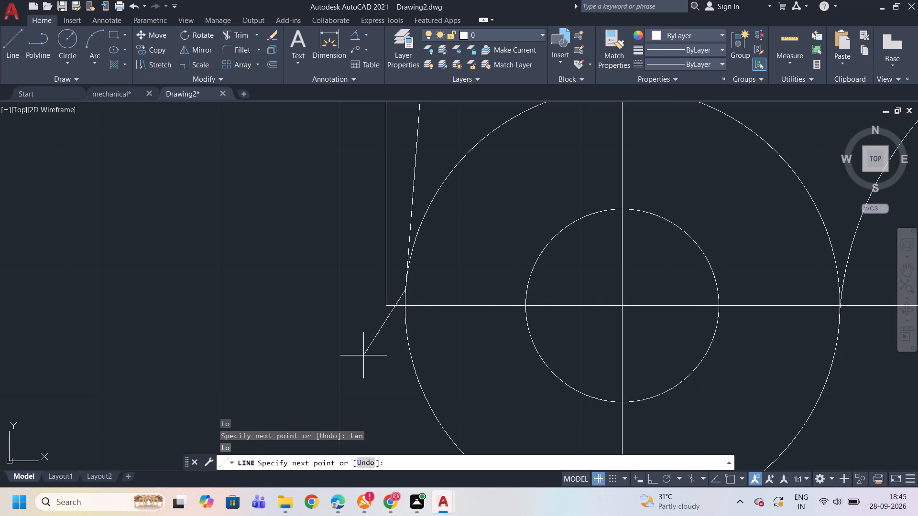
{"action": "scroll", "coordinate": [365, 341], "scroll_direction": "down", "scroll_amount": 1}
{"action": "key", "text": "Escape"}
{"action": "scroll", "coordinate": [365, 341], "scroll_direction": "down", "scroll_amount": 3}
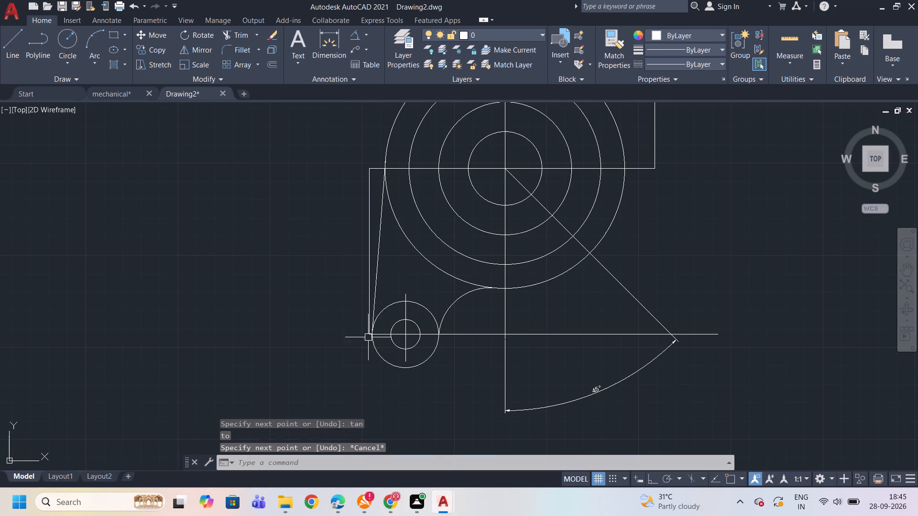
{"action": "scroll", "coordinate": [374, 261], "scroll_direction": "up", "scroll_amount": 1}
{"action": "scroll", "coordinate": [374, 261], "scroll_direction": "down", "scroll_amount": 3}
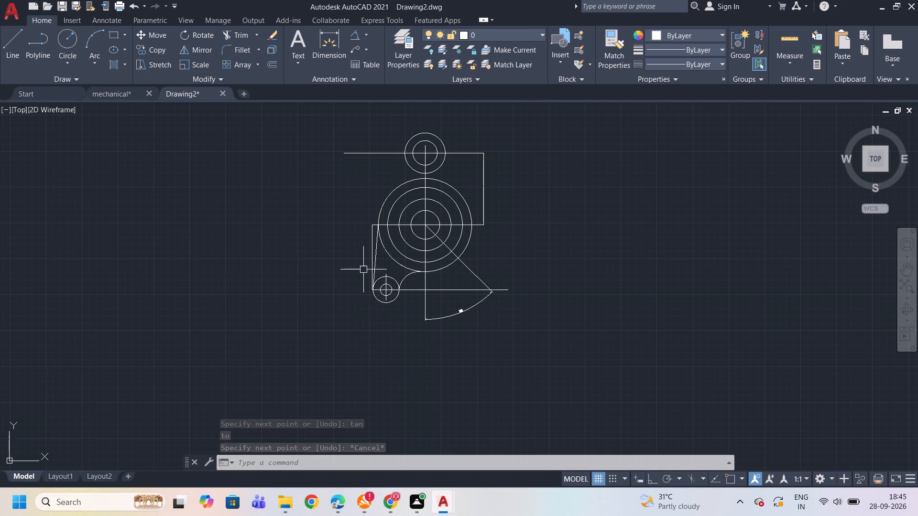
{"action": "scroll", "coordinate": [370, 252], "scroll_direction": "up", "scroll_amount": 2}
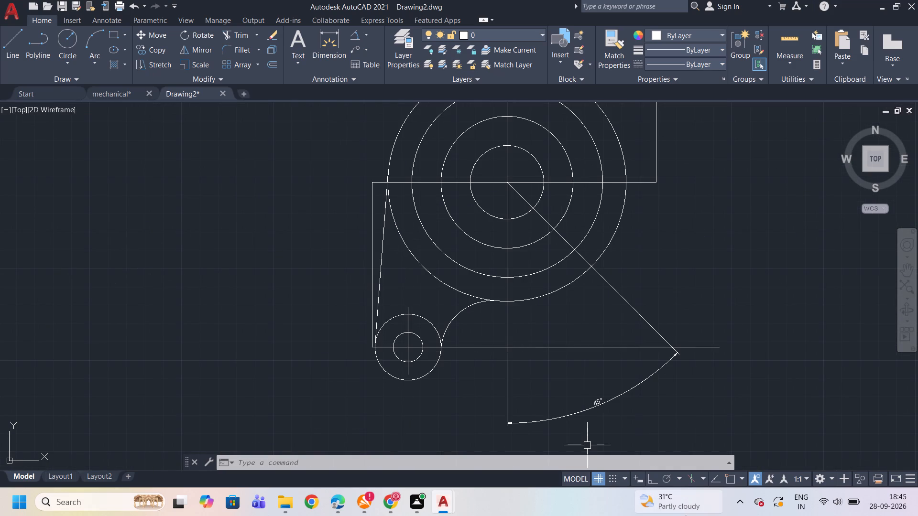
Turn on polar tracking and set its angle increments to 30, 60, 90, 120 degrees.
{"action": "left_click", "coordinate": [668, 479]}
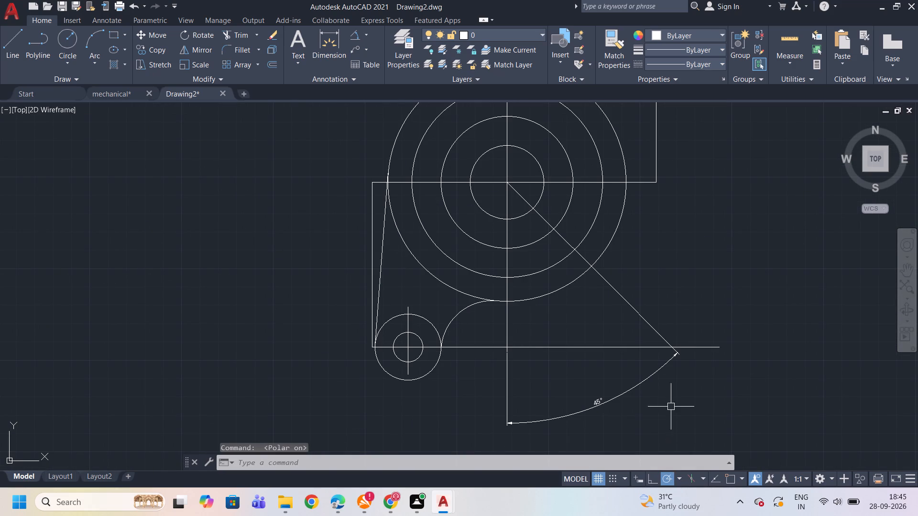
{"action": "left_click", "coordinate": [675, 478]}
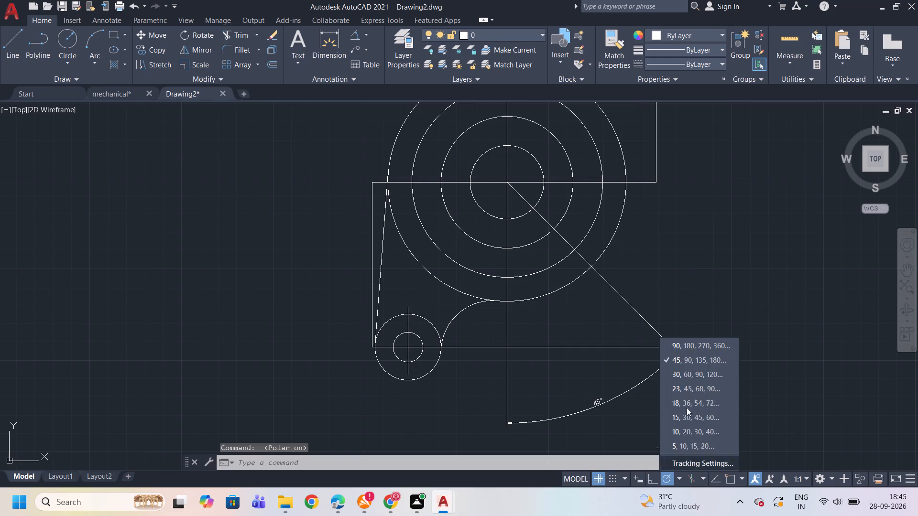
{"action": "left_click", "coordinate": [683, 376]}
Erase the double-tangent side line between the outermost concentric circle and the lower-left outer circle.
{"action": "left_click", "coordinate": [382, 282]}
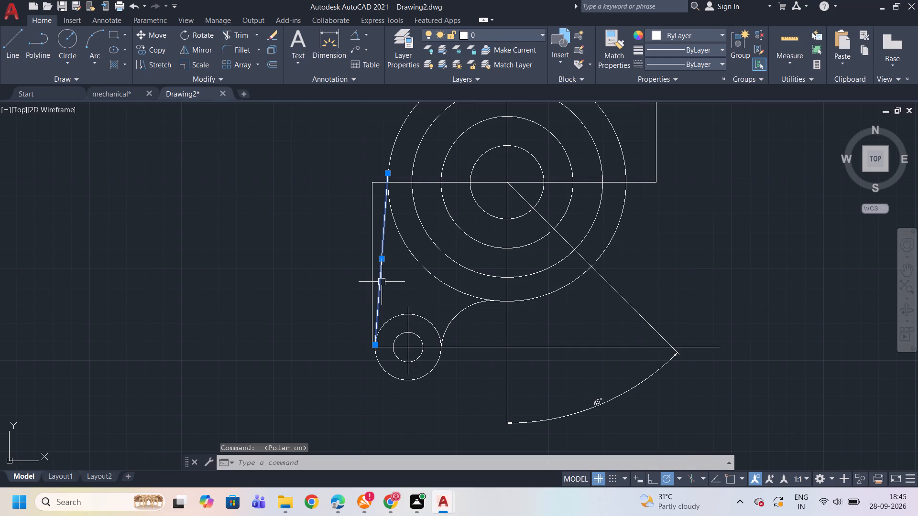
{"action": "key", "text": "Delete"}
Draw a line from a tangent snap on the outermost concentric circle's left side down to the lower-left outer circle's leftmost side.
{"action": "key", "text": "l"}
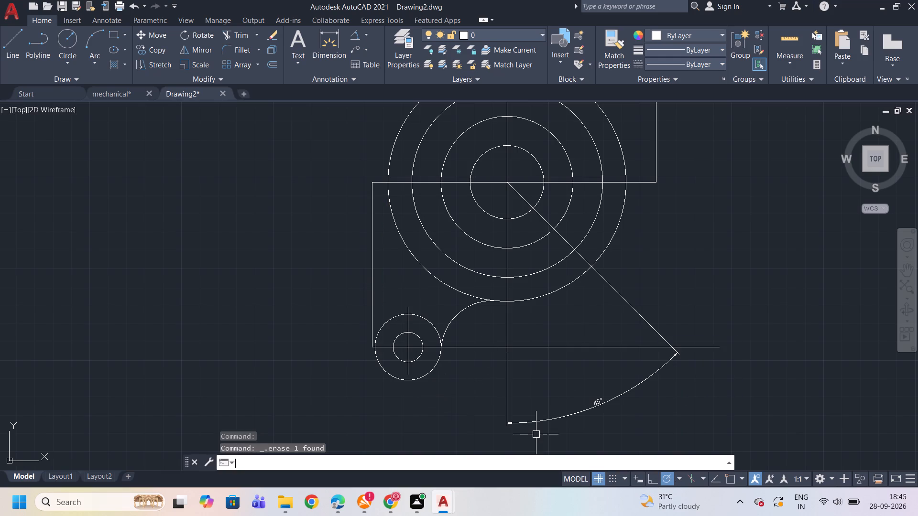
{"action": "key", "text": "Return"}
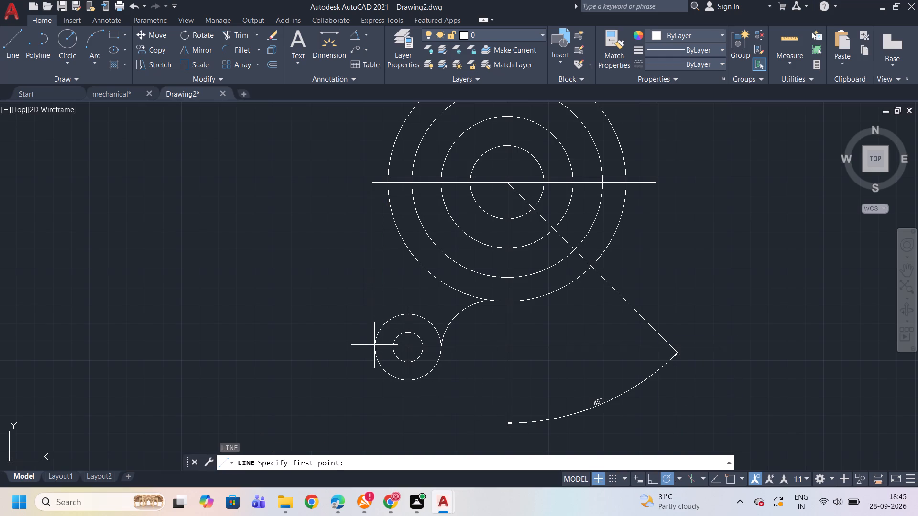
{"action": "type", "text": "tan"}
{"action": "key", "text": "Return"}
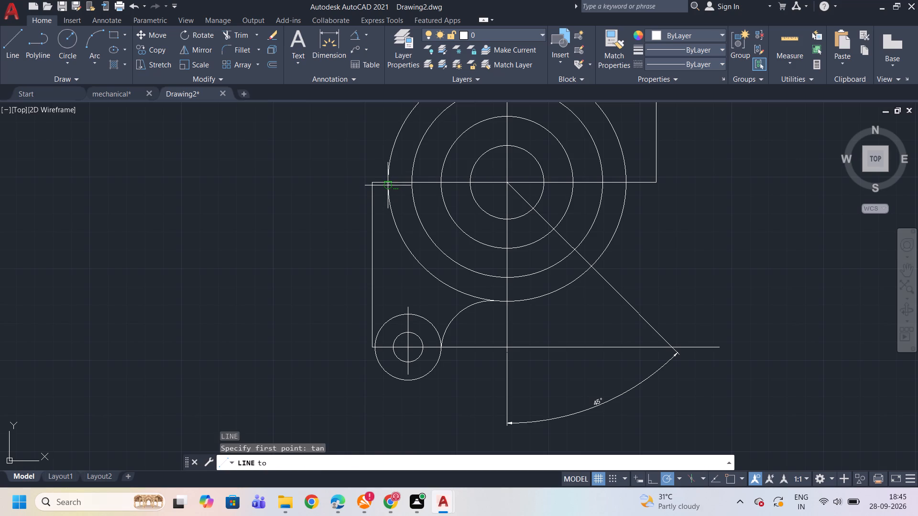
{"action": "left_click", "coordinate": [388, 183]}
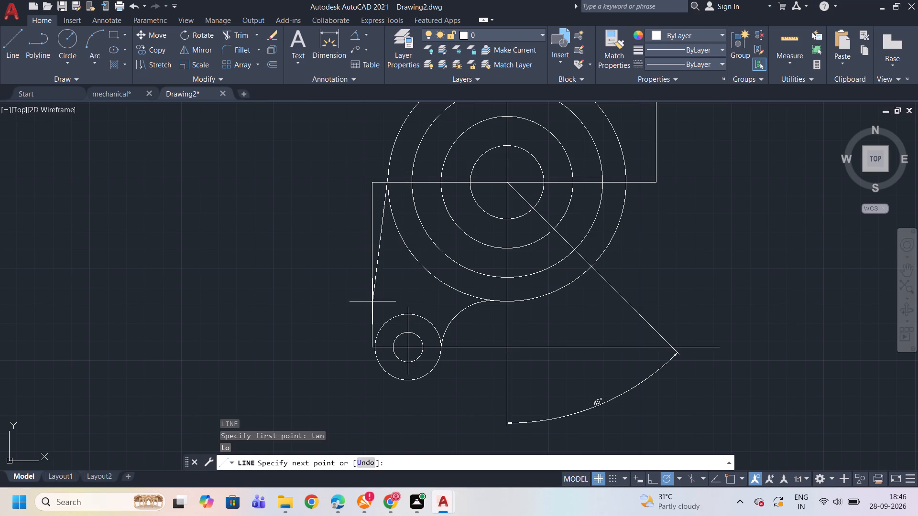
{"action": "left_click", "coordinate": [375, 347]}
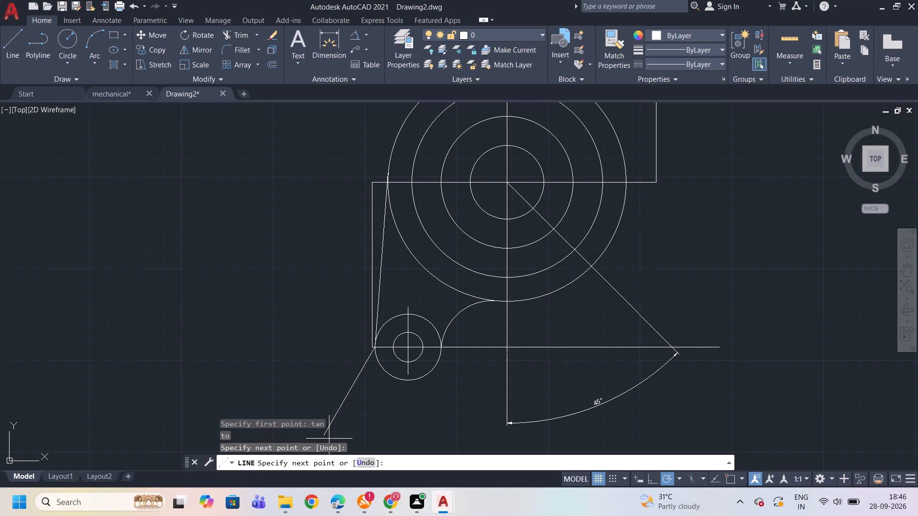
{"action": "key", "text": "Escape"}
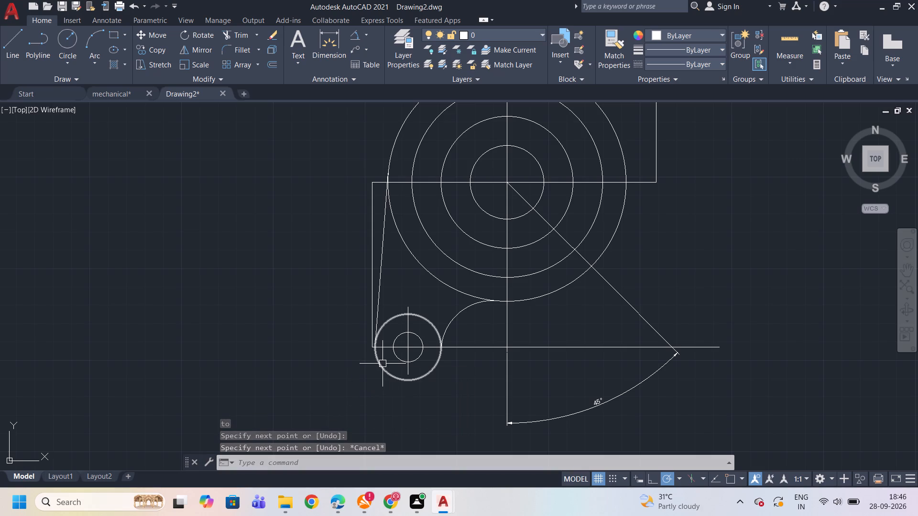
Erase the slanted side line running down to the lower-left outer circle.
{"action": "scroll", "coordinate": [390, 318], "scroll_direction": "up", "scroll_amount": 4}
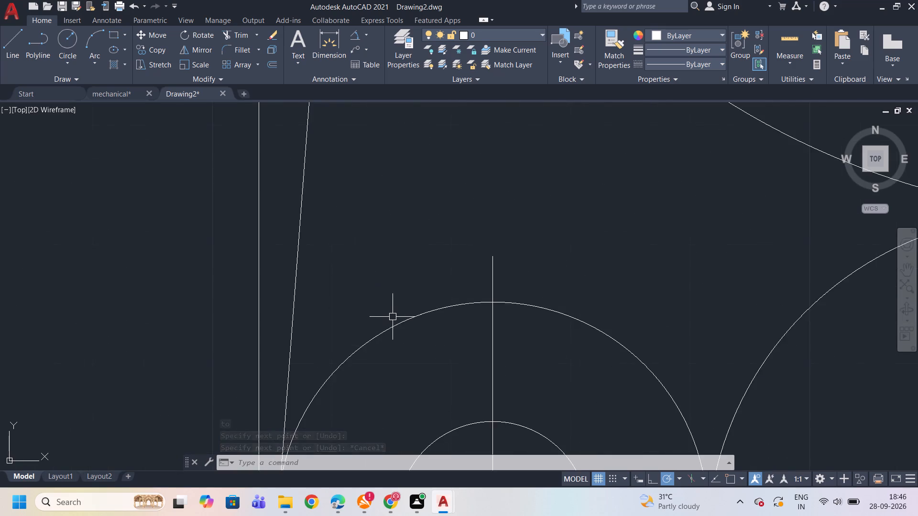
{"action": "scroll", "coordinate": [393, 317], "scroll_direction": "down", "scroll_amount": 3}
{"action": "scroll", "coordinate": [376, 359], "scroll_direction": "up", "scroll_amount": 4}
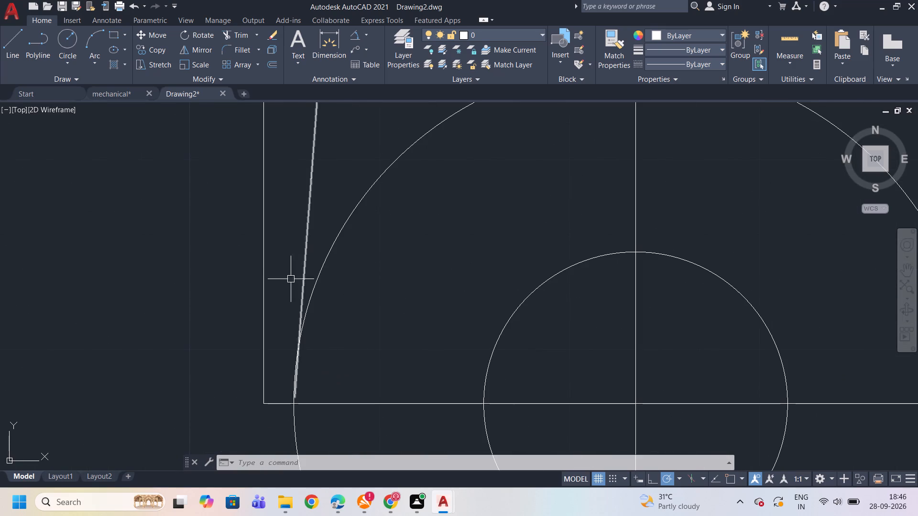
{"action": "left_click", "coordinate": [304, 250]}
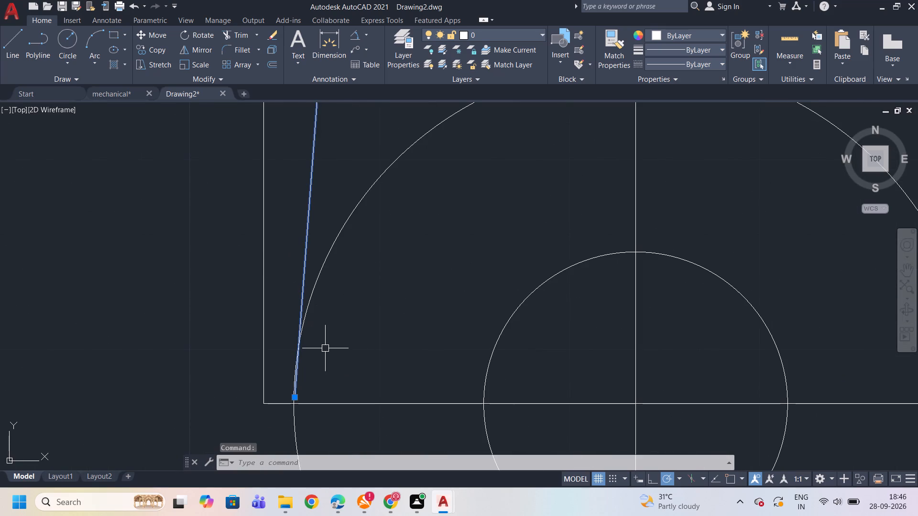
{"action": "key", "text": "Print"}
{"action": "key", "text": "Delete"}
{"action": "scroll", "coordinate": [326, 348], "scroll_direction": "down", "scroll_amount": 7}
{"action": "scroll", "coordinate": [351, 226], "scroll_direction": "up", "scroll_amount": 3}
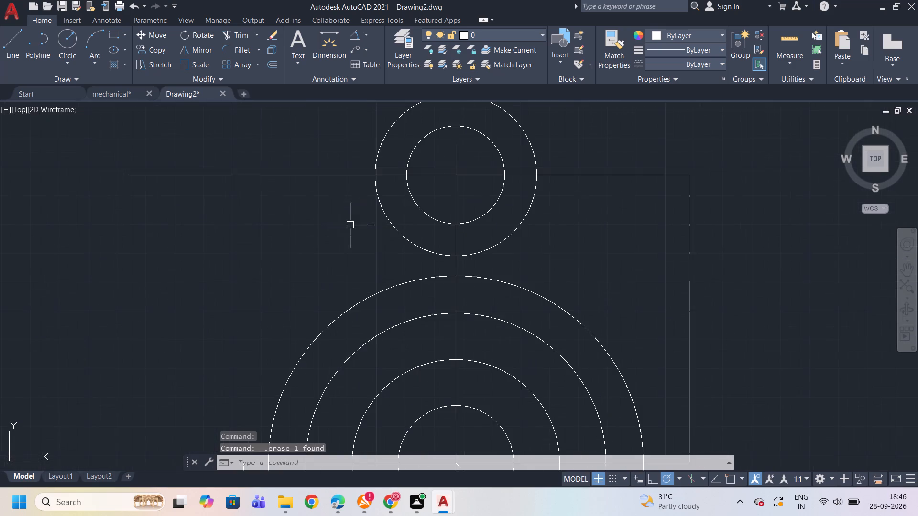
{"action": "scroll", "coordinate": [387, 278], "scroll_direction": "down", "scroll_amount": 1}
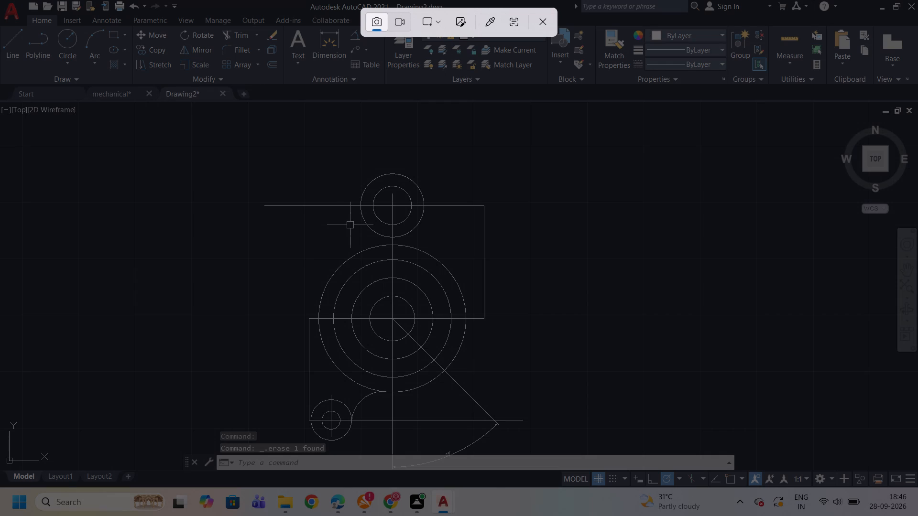
Dismiss the screen snipping overlay without taking a capture.
{"action": "left_click", "coordinate": [545, 23]}
{"action": "scroll", "coordinate": [605, 410], "scroll_direction": "down", "scroll_amount": 1}
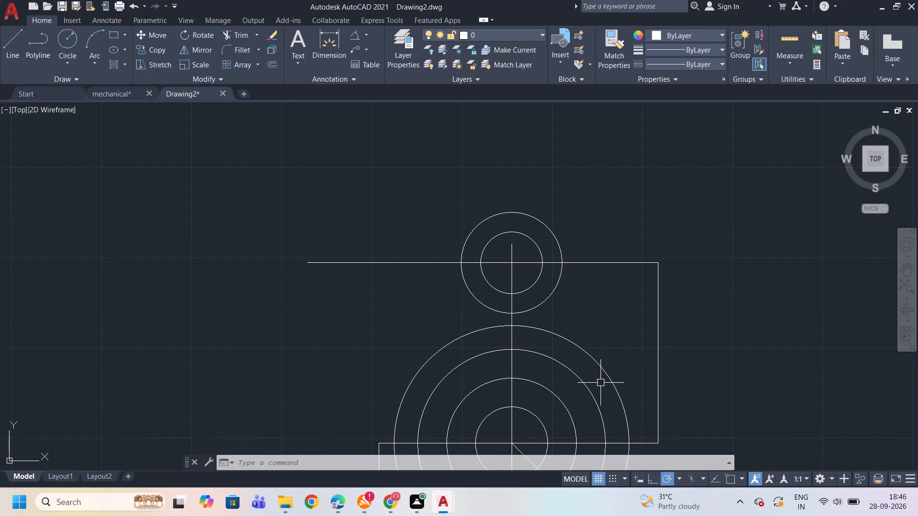
{"action": "scroll", "coordinate": [570, 356], "scroll_direction": "down", "scroll_amount": 1}
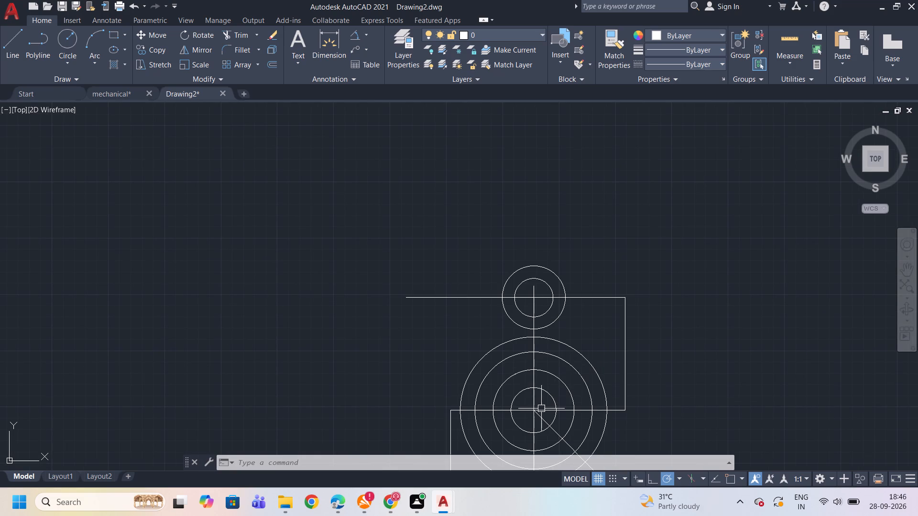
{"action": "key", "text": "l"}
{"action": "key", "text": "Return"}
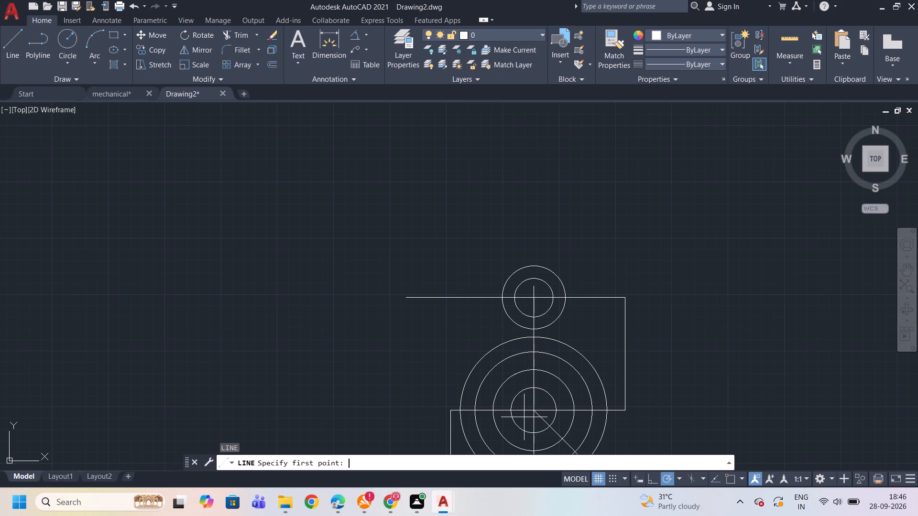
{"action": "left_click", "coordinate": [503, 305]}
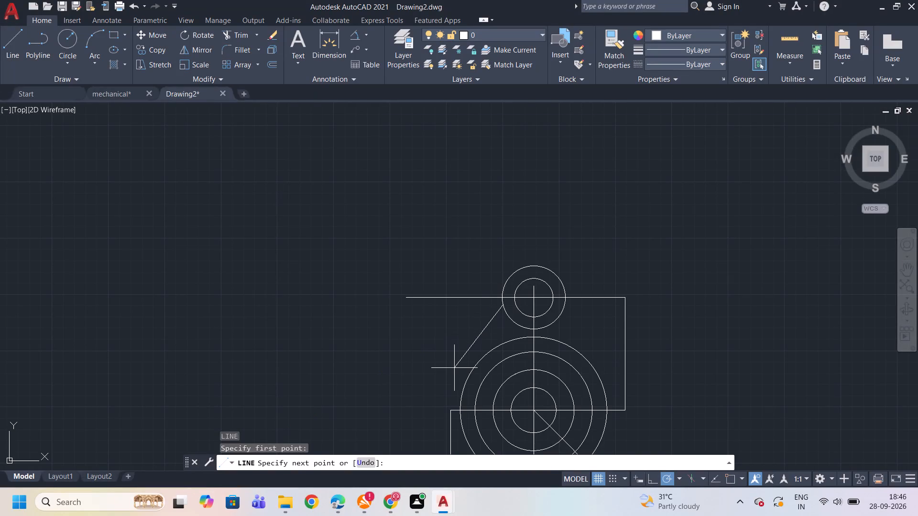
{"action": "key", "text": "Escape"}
Draw a slanted line from the upper outer circle's leftmost point down past its touching point on the outermost concentric circle's left side.
{"action": "key", "text": "l"}
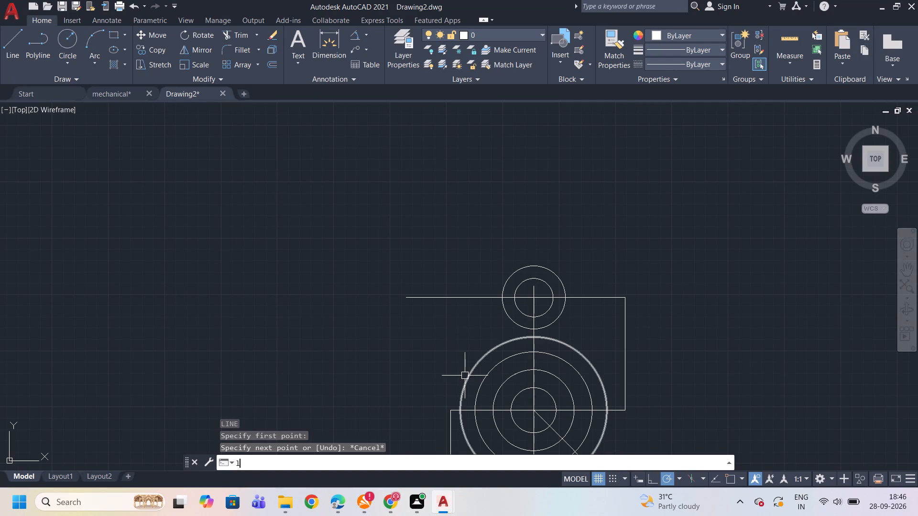
{"action": "key", "text": "Return"}
{"action": "left_click", "coordinate": [502, 297]}
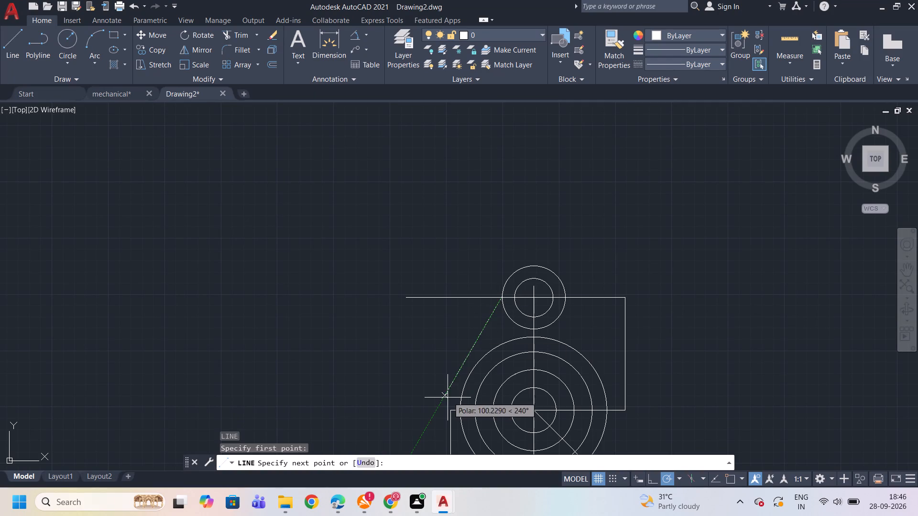
{"action": "scroll", "coordinate": [451, 387], "scroll_direction": "down", "scroll_amount": 3}
{"action": "scroll", "coordinate": [442, 402], "scroll_direction": "up", "scroll_amount": 3}
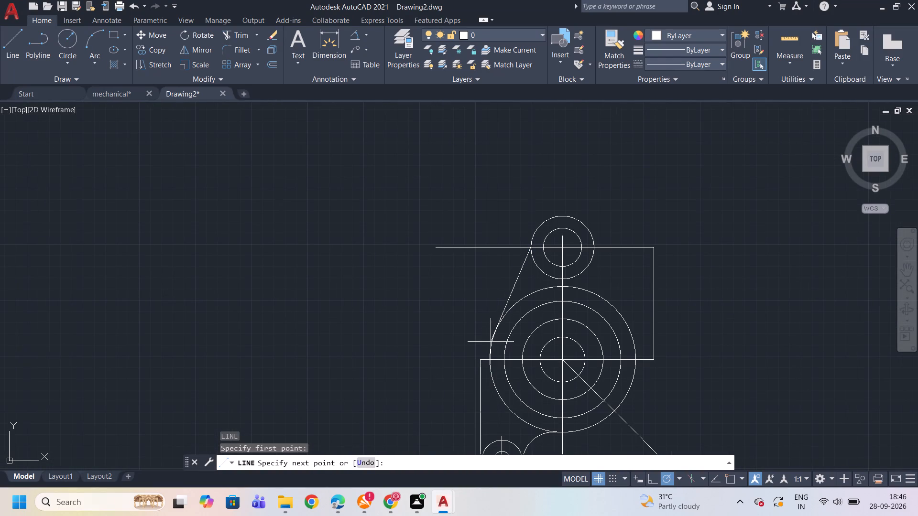
{"action": "scroll", "coordinate": [492, 341], "scroll_direction": "up", "scroll_amount": 4}
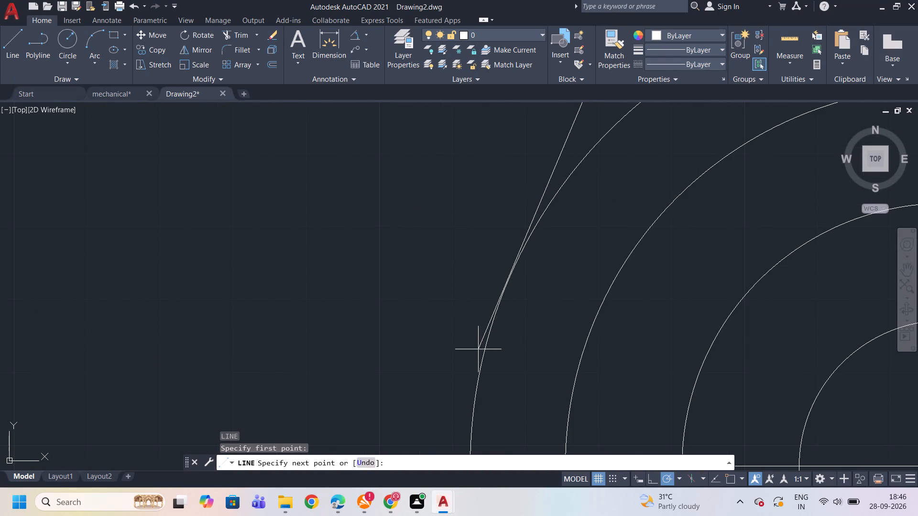
{"action": "scroll", "coordinate": [479, 351], "scroll_direction": "up", "scroll_amount": 3}
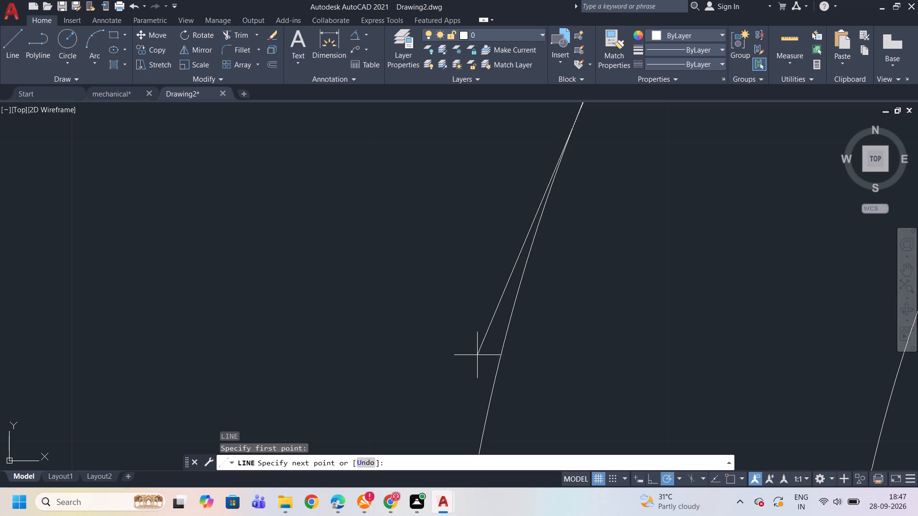
{"action": "left_click", "coordinate": [477, 355]}
{"action": "scroll", "coordinate": [477, 355], "scroll_direction": "down", "scroll_amount": 6}
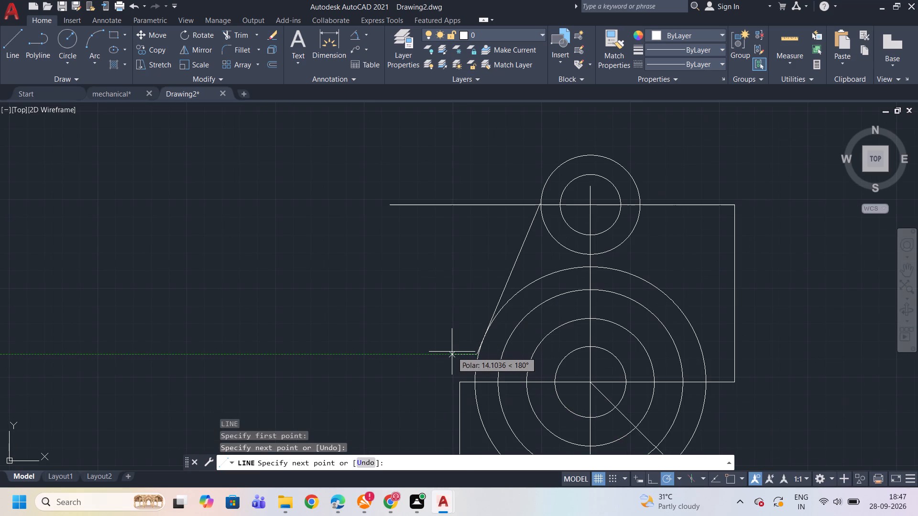
{"action": "key", "text": "Return"}
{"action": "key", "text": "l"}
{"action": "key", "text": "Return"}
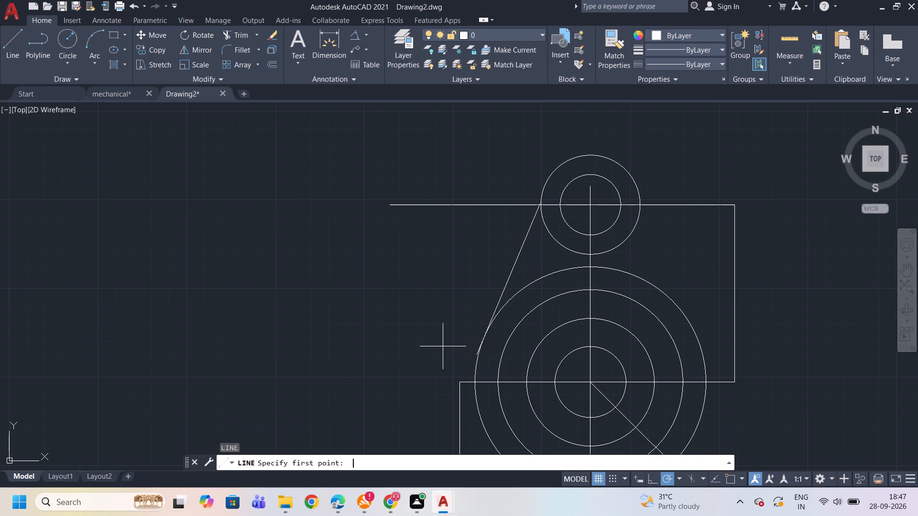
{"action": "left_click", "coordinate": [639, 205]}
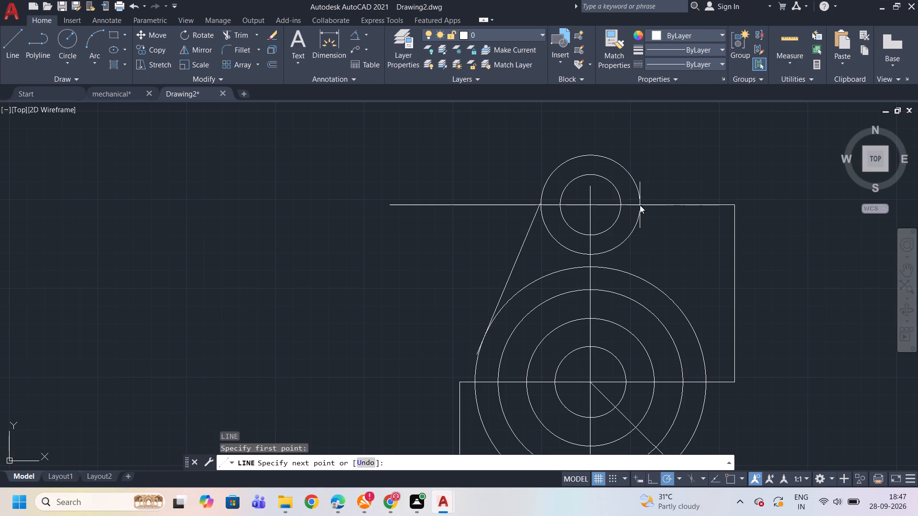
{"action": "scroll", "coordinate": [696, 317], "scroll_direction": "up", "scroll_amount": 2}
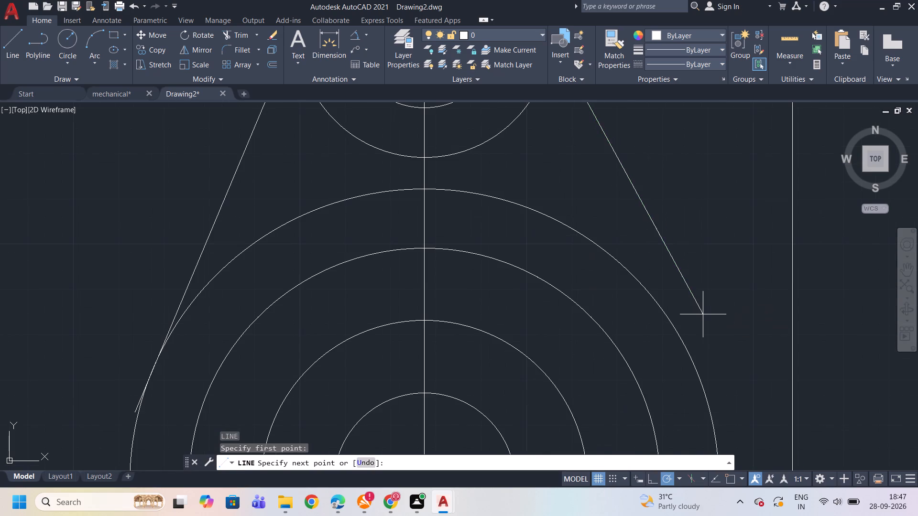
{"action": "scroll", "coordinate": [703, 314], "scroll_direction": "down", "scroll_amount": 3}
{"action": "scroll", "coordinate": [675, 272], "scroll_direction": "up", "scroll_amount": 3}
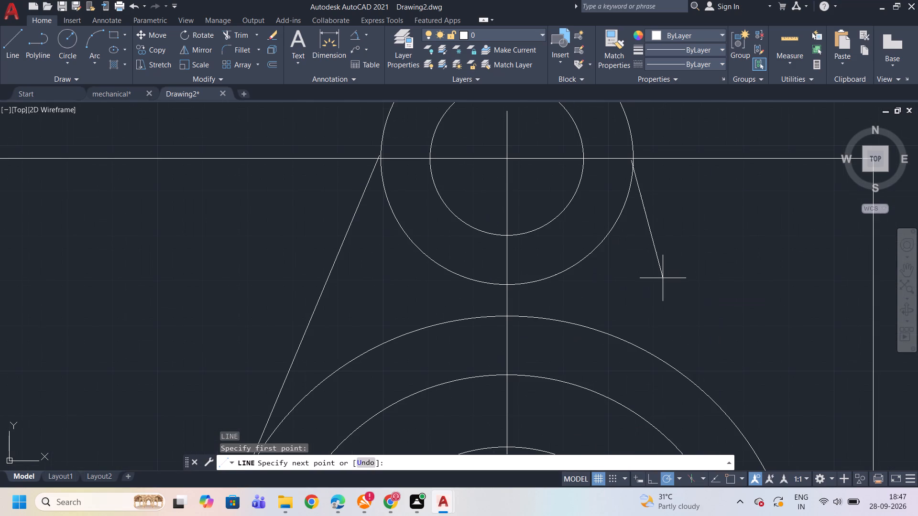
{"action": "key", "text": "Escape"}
Draw a slanted line from the upper outer circle's rightmost point down to the outermost concentric circle's upper-right side, touching it tangentially.
{"action": "key", "text": "l"}
{"action": "key", "text": "Return"}
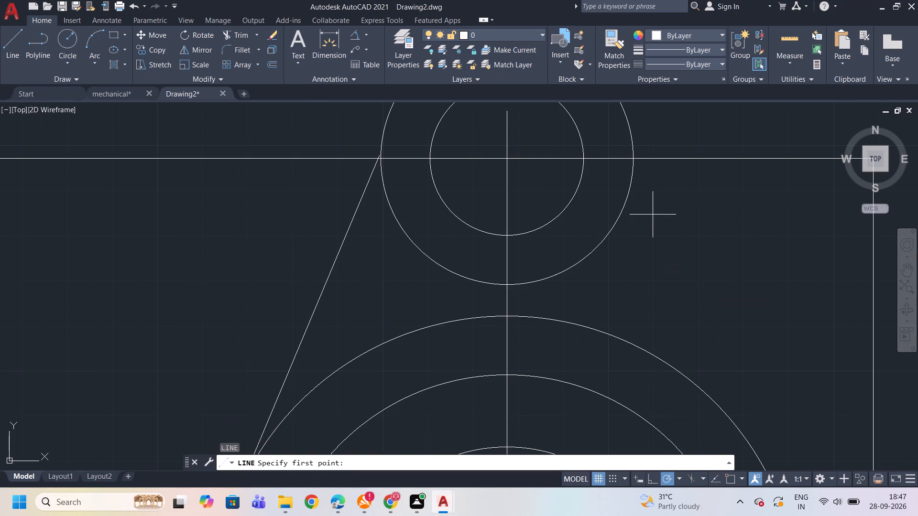
{"action": "left_click", "coordinate": [634, 157]}
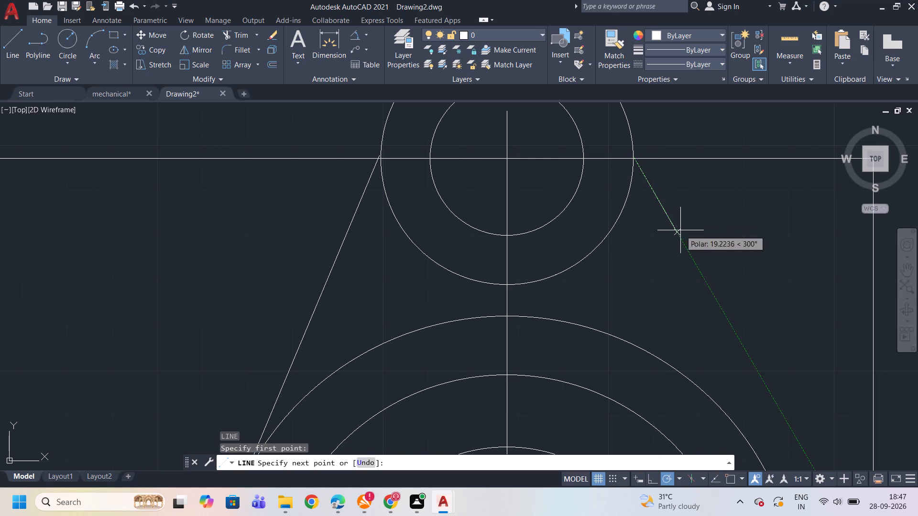
{"action": "scroll", "coordinate": [680, 230], "scroll_direction": "down", "scroll_amount": 2}
{"action": "scroll", "coordinate": [716, 330], "scroll_direction": "up", "scroll_amount": 3}
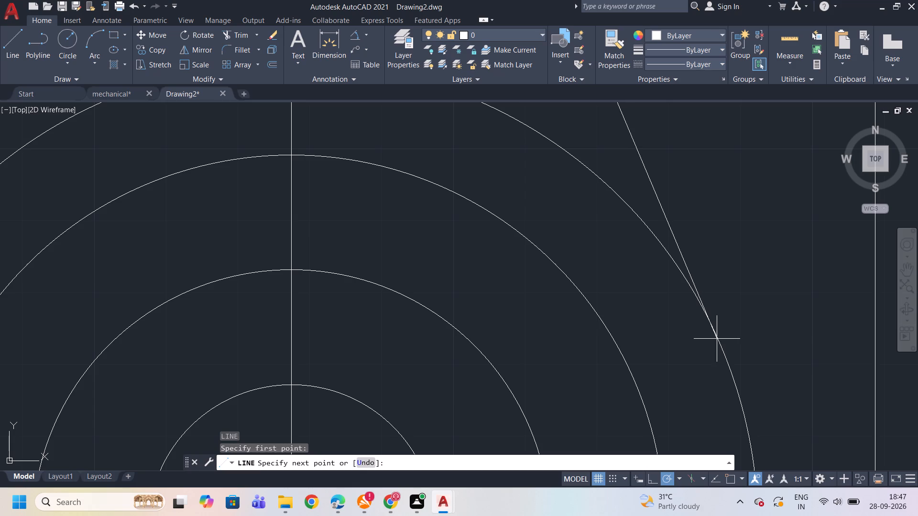
{"action": "left_click", "coordinate": [717, 338]}
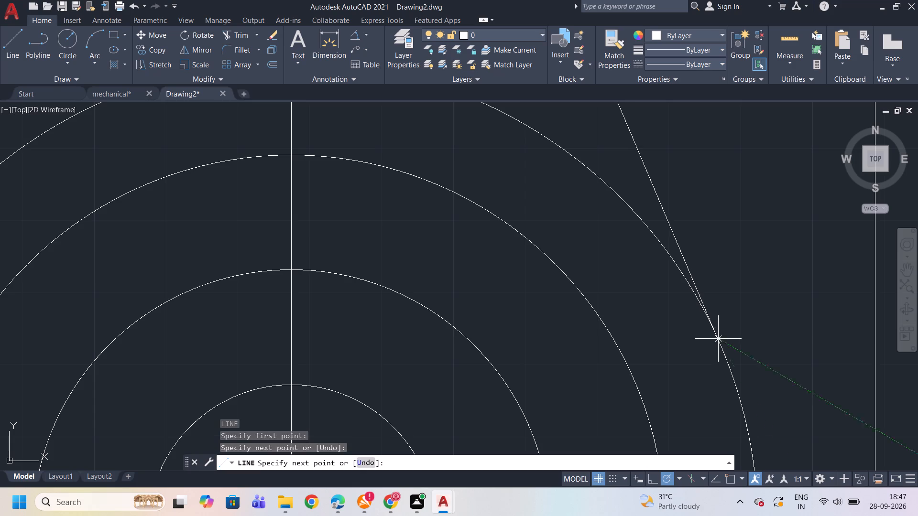
{"action": "key", "text": "Escape"}
Trim the outermost concentric circle's top arcs between the two slanted side lines and the left line's overhanging end.
{"action": "scroll", "coordinate": [676, 348], "scroll_direction": "down", "scroll_amount": 5}
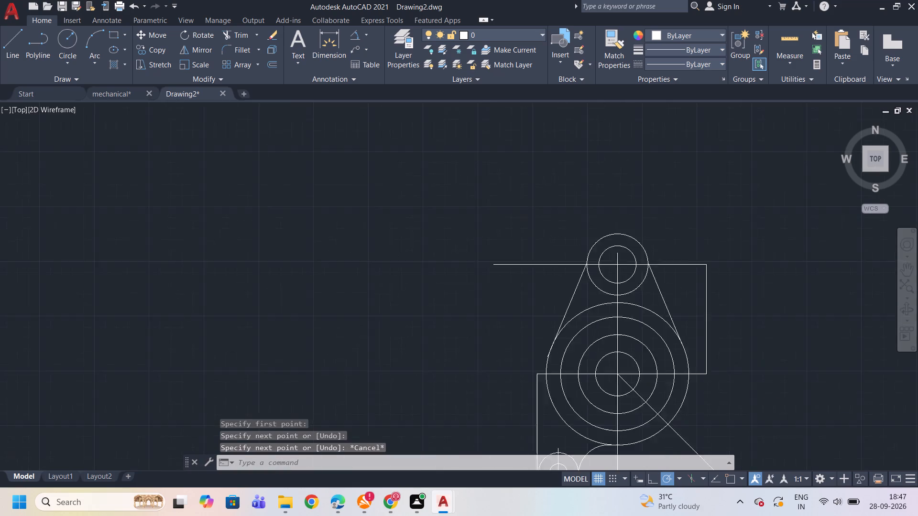
{"action": "scroll", "coordinate": [657, 366], "scroll_direction": "up", "scroll_amount": 2}
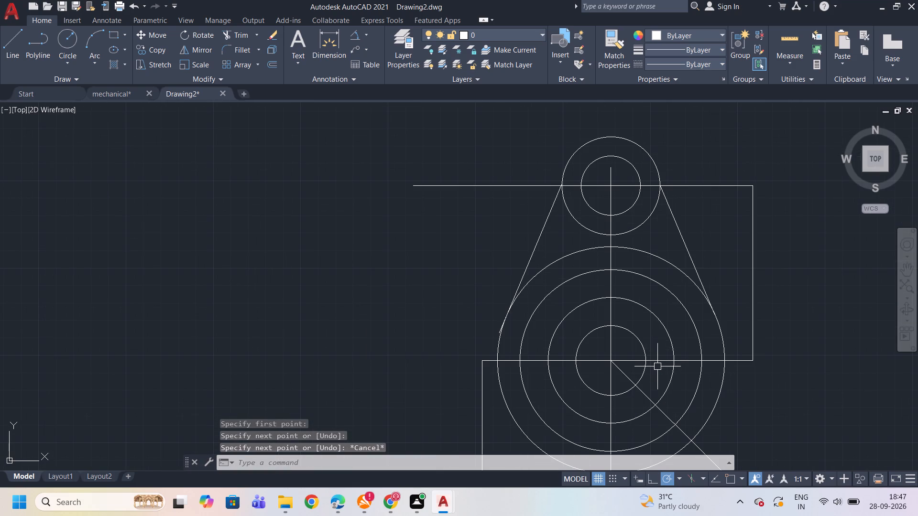
{"action": "type", "text": "tr"}
{"action": "key", "text": "Return"}
{"action": "key", "text": "Return"}
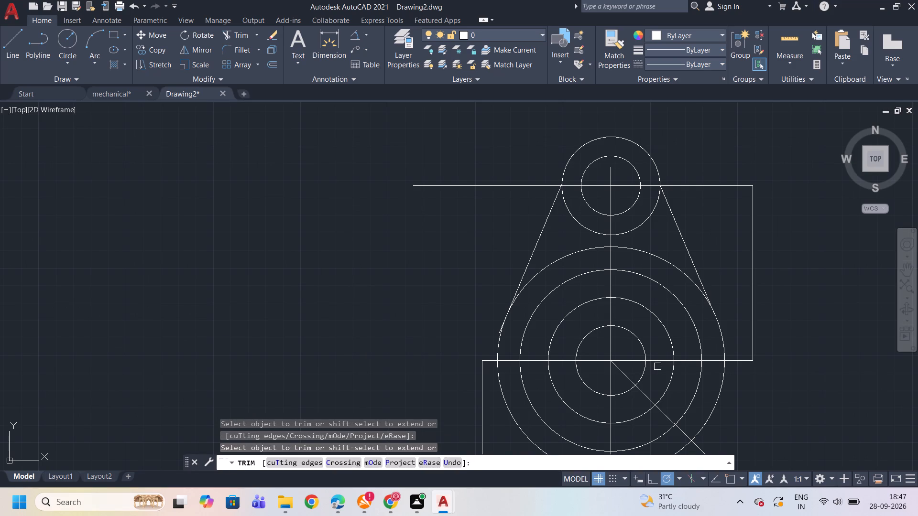
{"action": "left_click", "coordinate": [562, 262]}
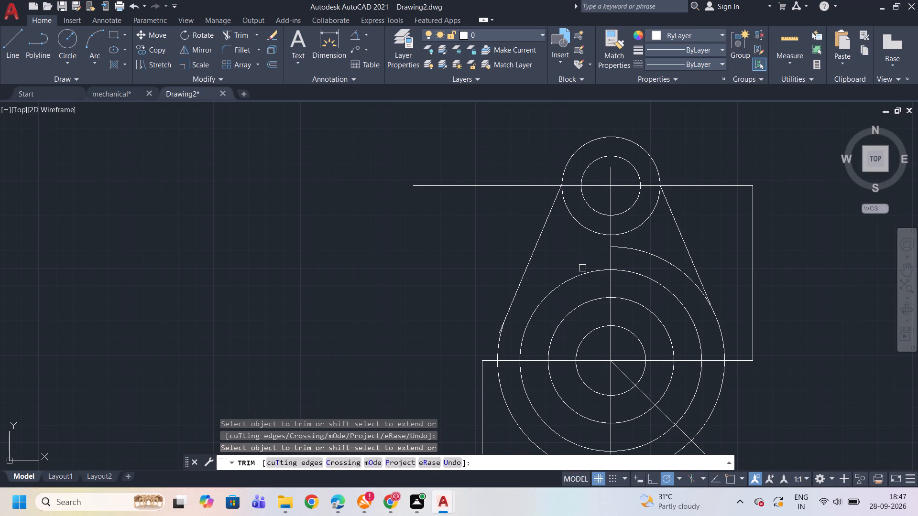
{"action": "left_click", "coordinate": [678, 266]}
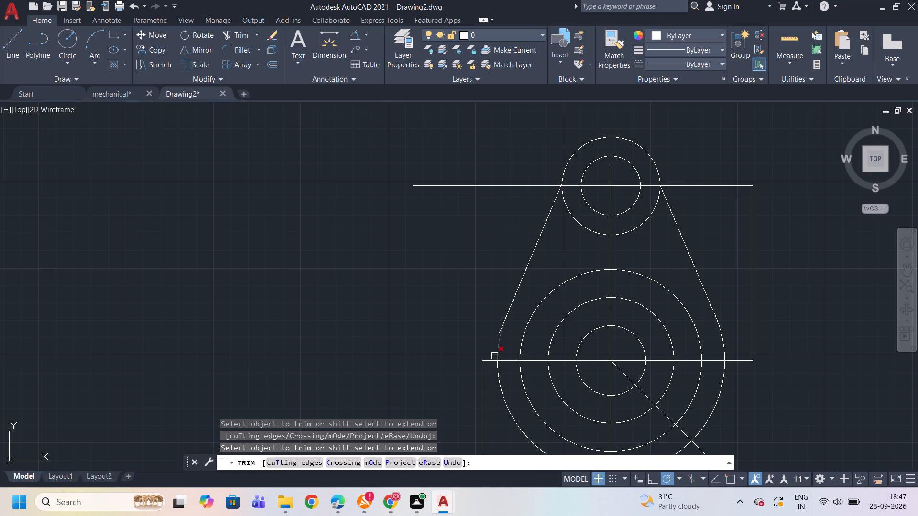
{"action": "scroll", "coordinate": [490, 338], "scroll_direction": "up", "scroll_amount": 3}
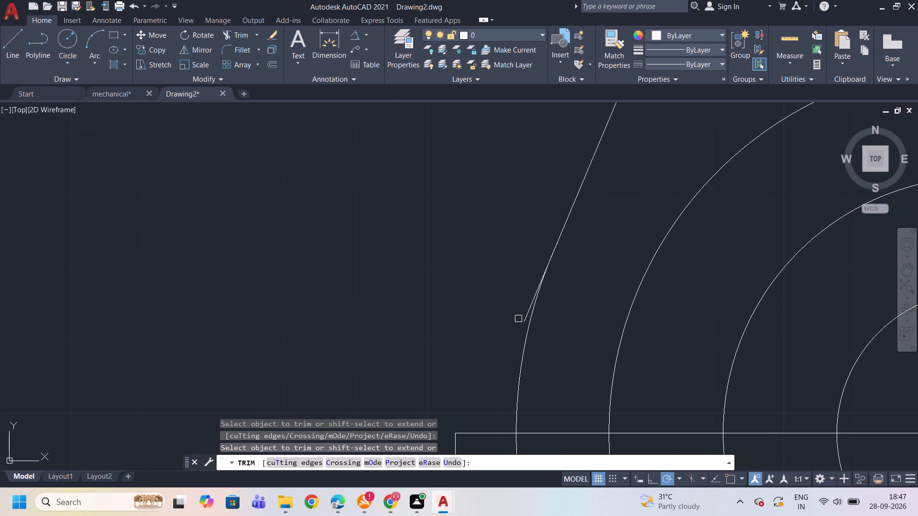
{"action": "left_click", "coordinate": [522, 319]}
{"action": "scroll", "coordinate": [523, 319], "scroll_direction": "down", "scroll_amount": 3}
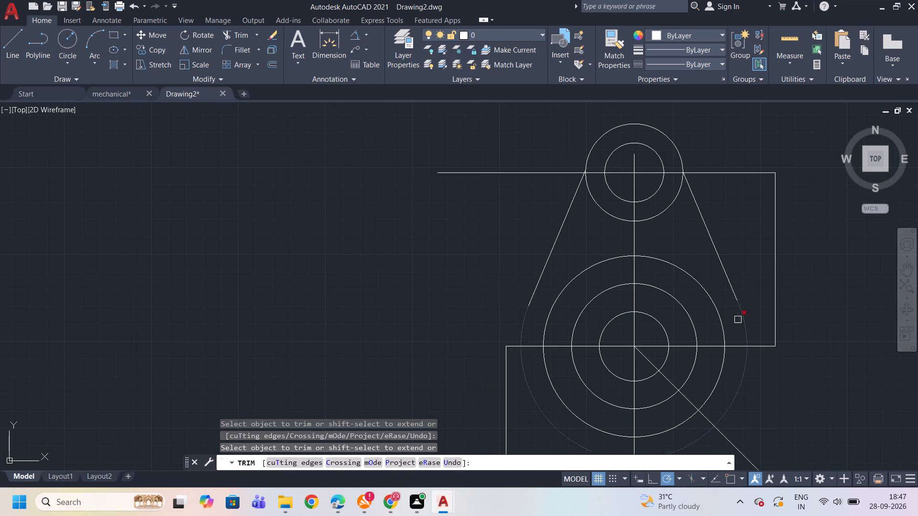
{"action": "scroll", "coordinate": [533, 294], "scroll_direction": "up", "scroll_amount": 5}
{"action": "scroll", "coordinate": [533, 289], "scroll_direction": "down", "scroll_amount": 4}
Remove the vertical construction line beside the lower-left circle pair with the Trim command.
{"action": "scroll", "coordinate": [534, 289], "scroll_direction": "down", "scroll_amount": 3}
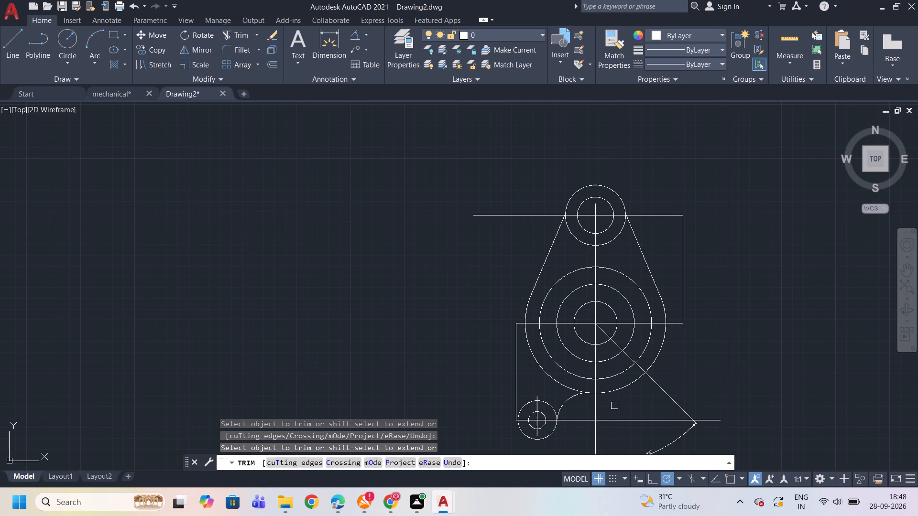
{"action": "scroll", "coordinate": [602, 385], "scroll_direction": "down", "scroll_amount": 1}
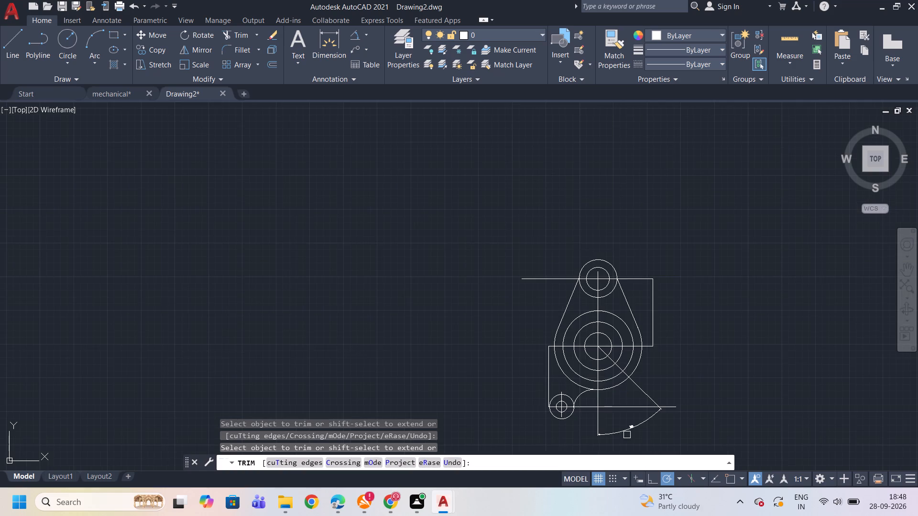
{"action": "scroll", "coordinate": [627, 435], "scroll_direction": "up", "scroll_amount": 2}
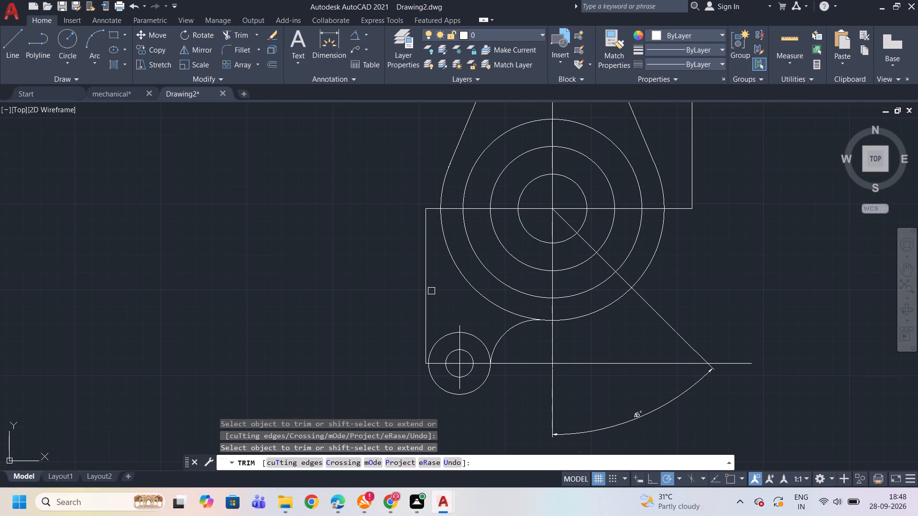
{"action": "left_click", "coordinate": [428, 288]}
{"action": "key", "text": "Escape"}
Draw a slanted line from the outermost concentric circle's leftmost point down just past the left side of the lower-left pair's outer circle.
{"action": "key", "text": "l"}
{"action": "key", "text": "Return"}
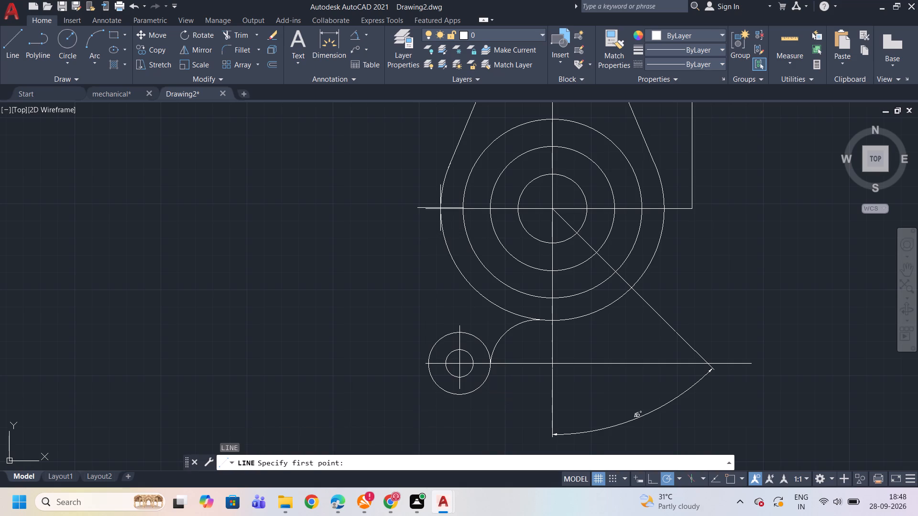
{"action": "scroll", "coordinate": [445, 207], "scroll_direction": "up", "scroll_amount": 4}
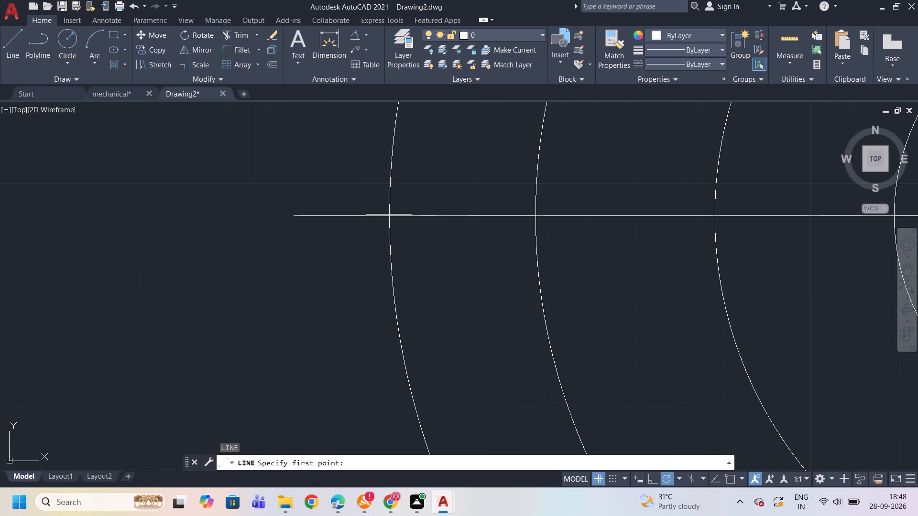
{"action": "left_click", "coordinate": [389, 216]}
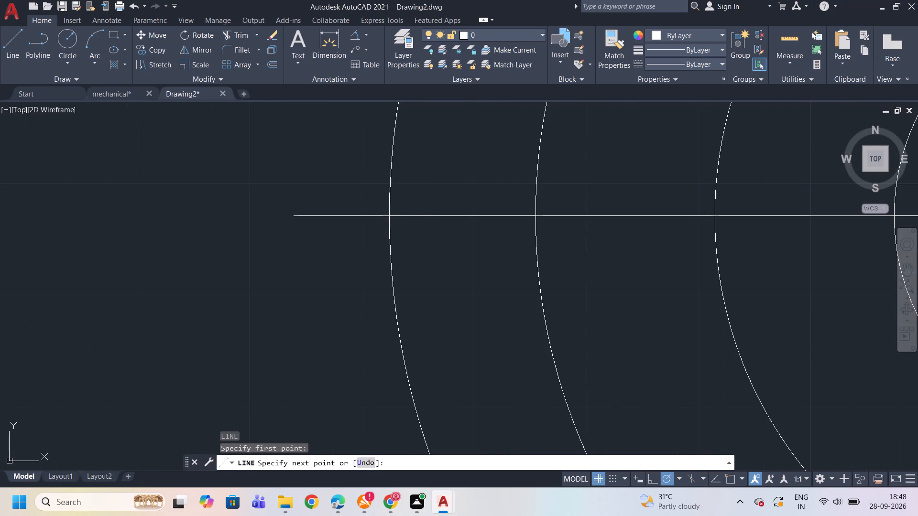
{"action": "scroll", "coordinate": [390, 215], "scroll_direction": "down", "scroll_amount": 7}
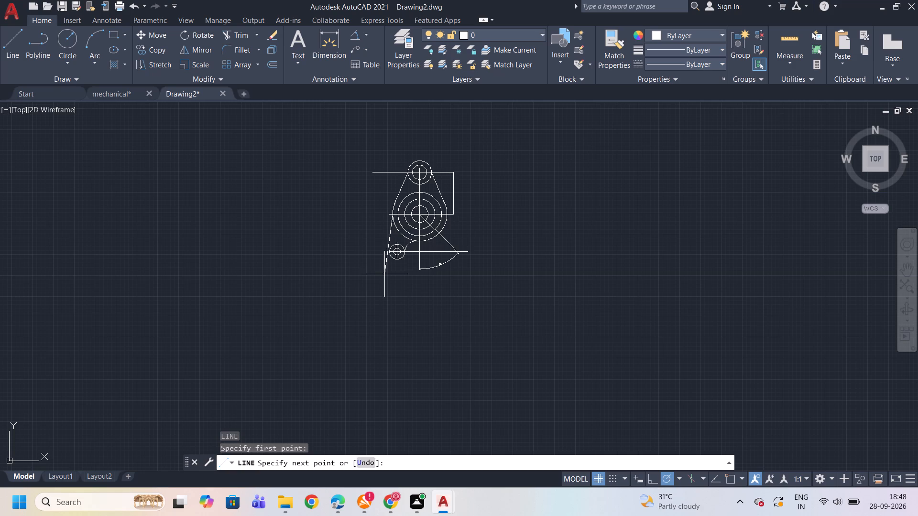
{"action": "scroll", "coordinate": [384, 254], "scroll_direction": "up", "scroll_amount": 5}
{"action": "scroll", "coordinate": [421, 226], "scroll_direction": "up", "scroll_amount": 5}
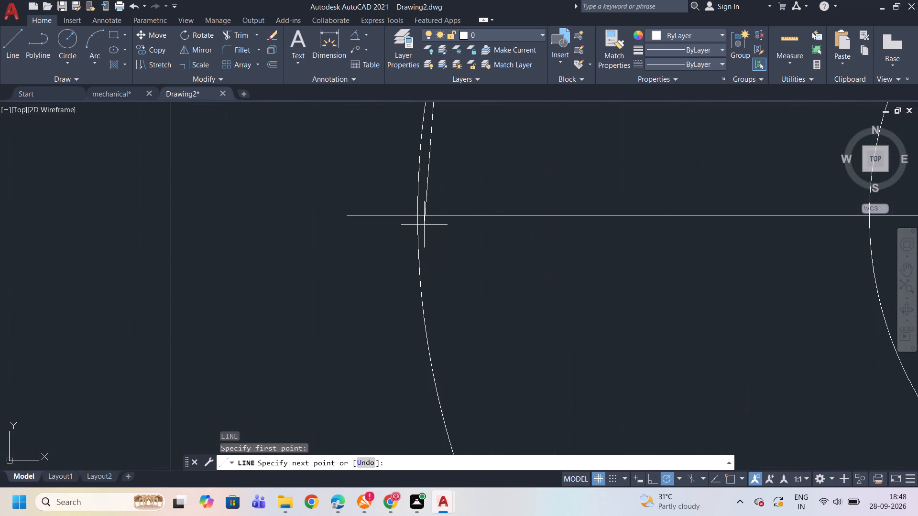
{"action": "scroll", "coordinate": [419, 223], "scroll_direction": "down", "scroll_amount": 8}
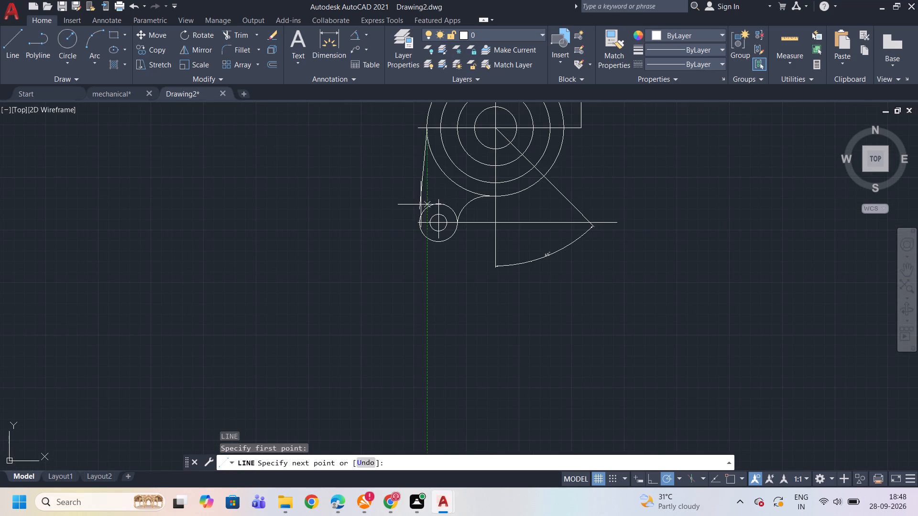
{"action": "scroll", "coordinate": [427, 175], "scroll_direction": "up", "scroll_amount": 1}
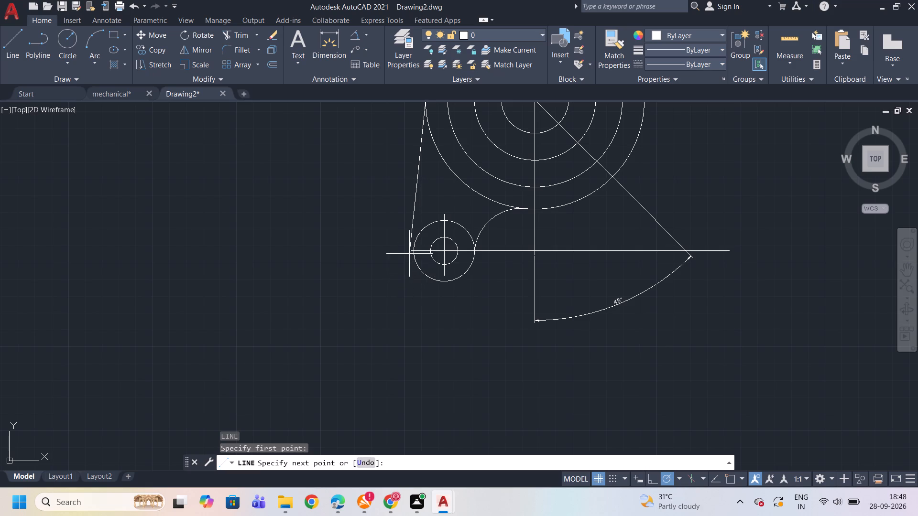
{"action": "scroll", "coordinate": [409, 254], "scroll_direction": "up", "scroll_amount": 2}
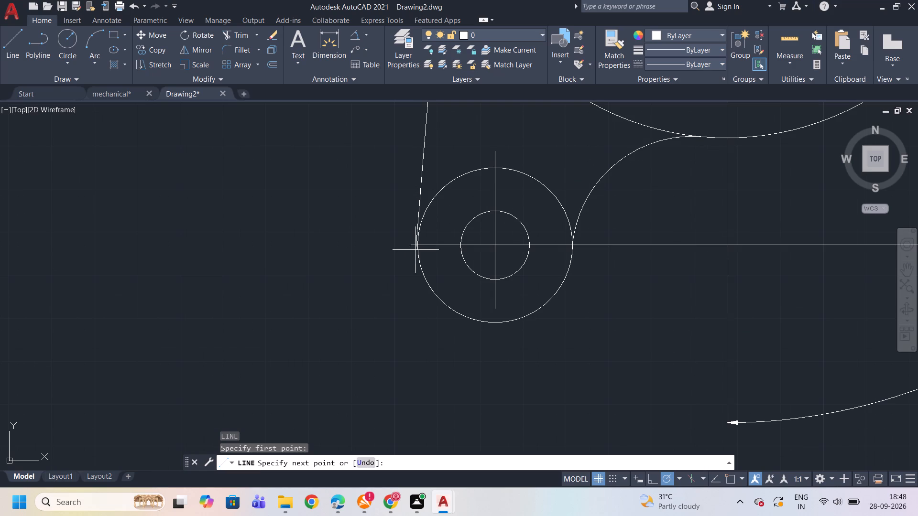
{"action": "scroll", "coordinate": [416, 249], "scroll_direction": "down", "scroll_amount": 6}
{"action": "scroll", "coordinate": [416, 246], "scroll_direction": "up", "scroll_amount": 4}
{"action": "scroll", "coordinate": [416, 252], "scroll_direction": "down", "scroll_amount": 3}
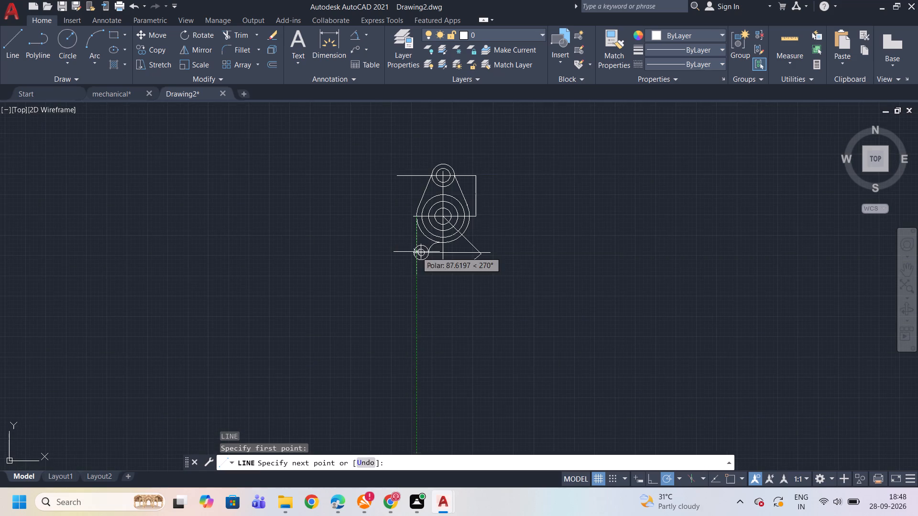
{"action": "scroll", "coordinate": [417, 195], "scroll_direction": "up", "scroll_amount": 4}
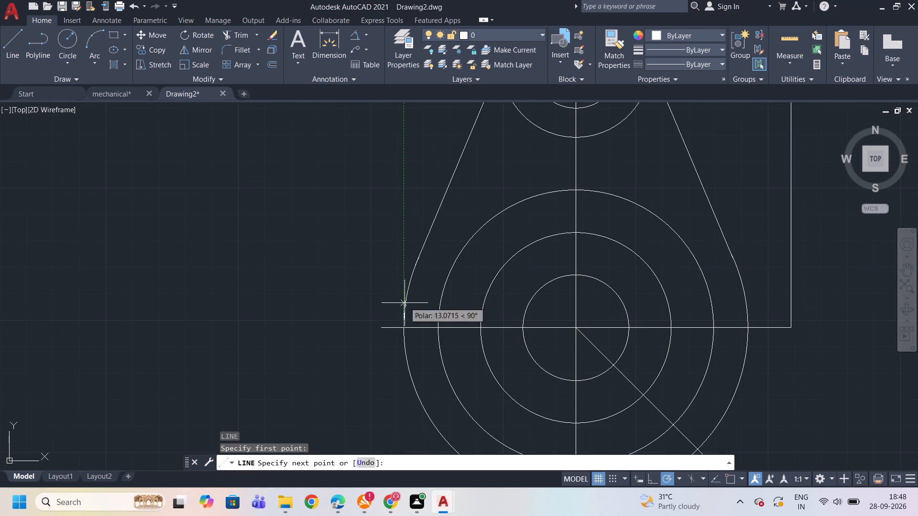
{"action": "scroll", "coordinate": [403, 308], "scroll_direction": "down", "scroll_amount": 5}
{"action": "scroll", "coordinate": [396, 323], "scroll_direction": "up", "scroll_amount": 3}
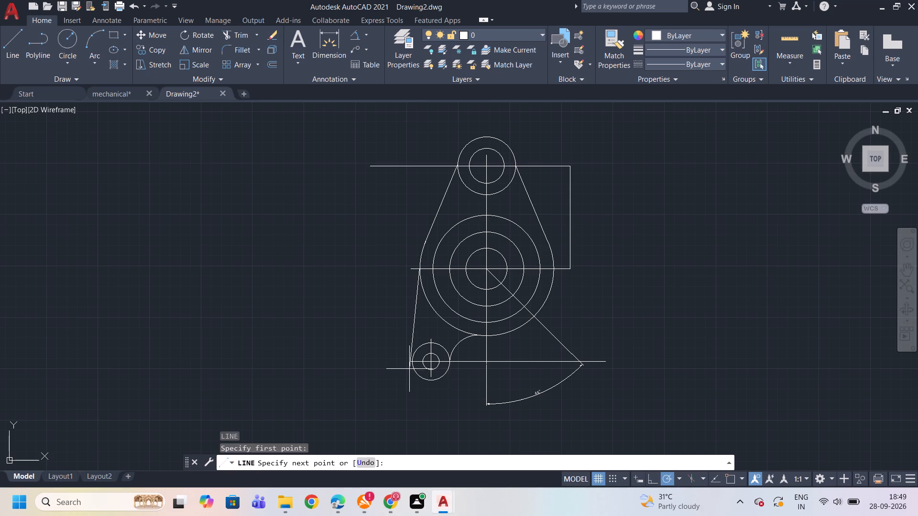
{"action": "left_click", "coordinate": [412, 370]}
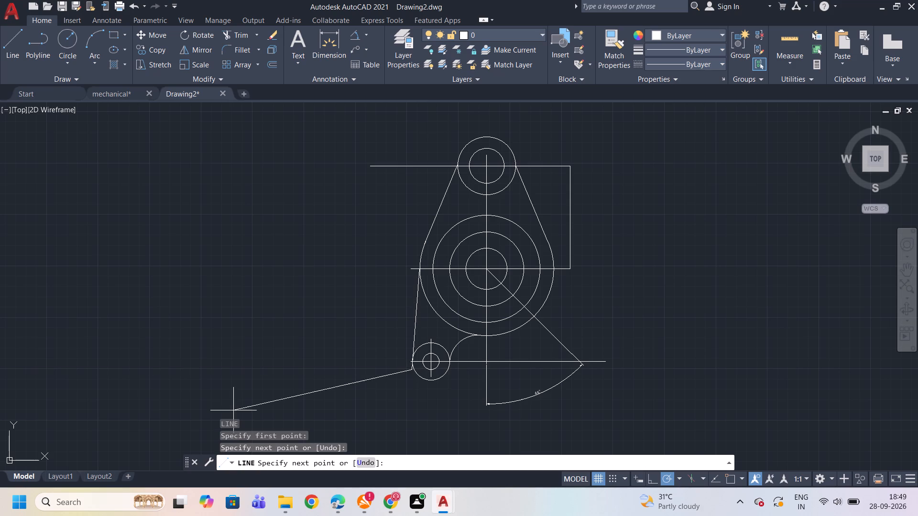
{"action": "key", "text": "Escape"}
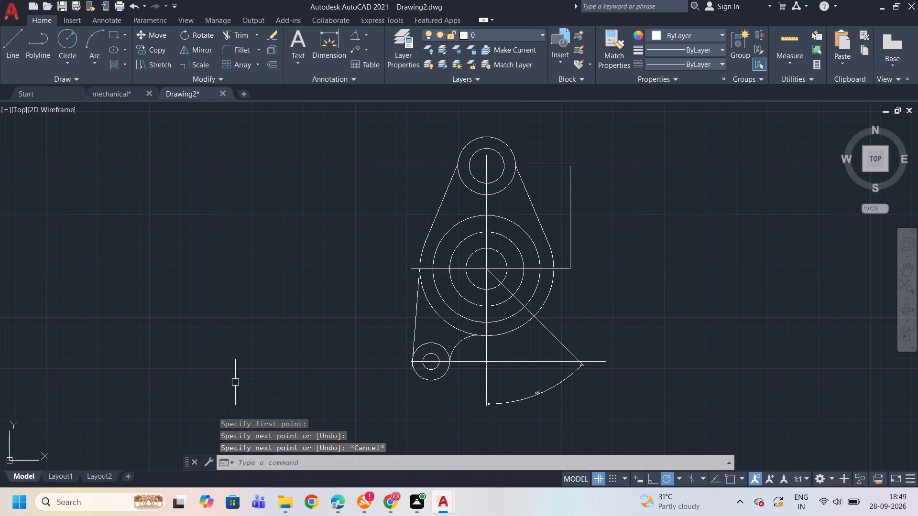
Trim the overhanging lower end of the new left line where it passes the lower-left pair's outer circle.
{"action": "scroll", "coordinate": [437, 324], "scroll_direction": "up", "scroll_amount": 3}
{"action": "scroll", "coordinate": [440, 320], "scroll_direction": "down", "scroll_amount": 4}
{"action": "scroll", "coordinate": [429, 359], "scroll_direction": "up", "scroll_amount": 4}
{"action": "scroll", "coordinate": [429, 359], "scroll_direction": "down", "scroll_amount": 3}
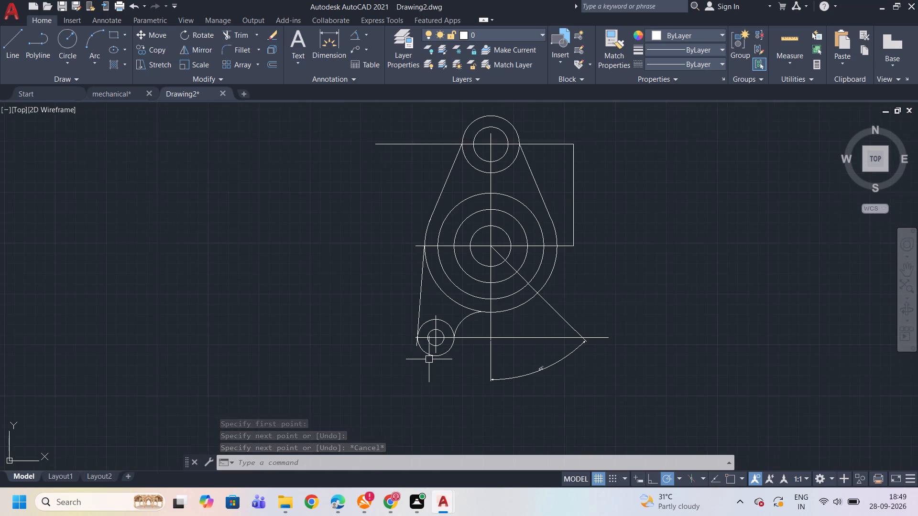
{"action": "scroll", "coordinate": [439, 242], "scroll_direction": "up", "scroll_amount": 3}
{"action": "scroll", "coordinate": [375, 281], "scroll_direction": "up", "scroll_amount": 3}
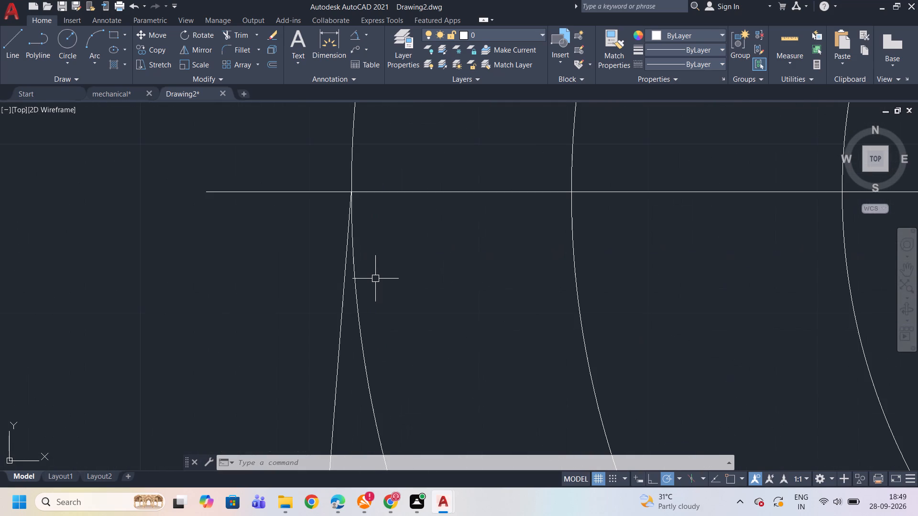
{"action": "scroll", "coordinate": [351, 225], "scroll_direction": "up", "scroll_amount": 3}
{"action": "scroll", "coordinate": [350, 222], "scroll_direction": "down", "scroll_amount": 5}
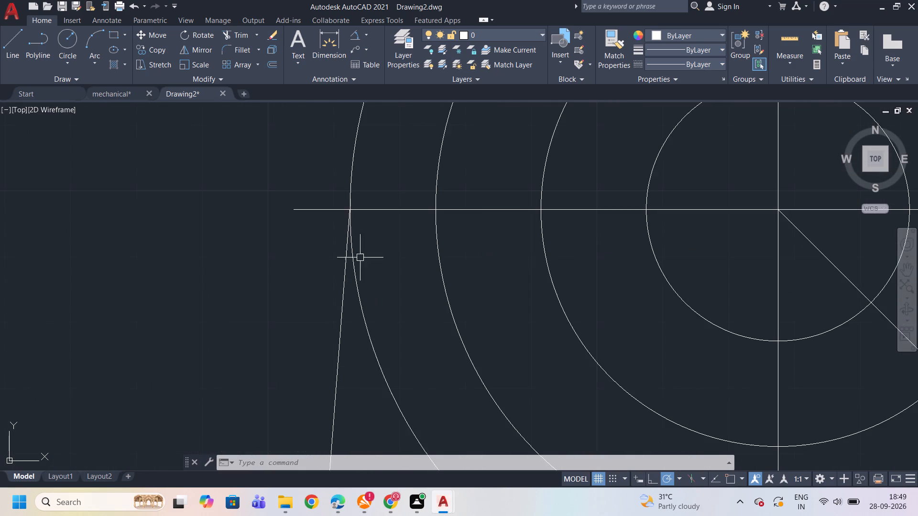
{"action": "scroll", "coordinate": [372, 362], "scroll_direction": "down", "scroll_amount": 6}
{"action": "scroll", "coordinate": [390, 394], "scroll_direction": "up", "scroll_amount": 3}
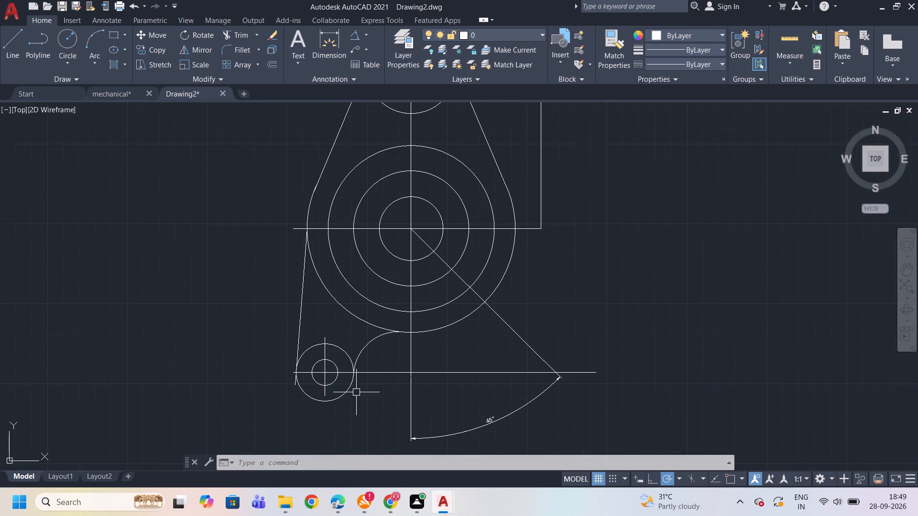
{"action": "scroll", "coordinate": [294, 392], "scroll_direction": "up", "scroll_amount": 1}
{"action": "key", "text": "t"}
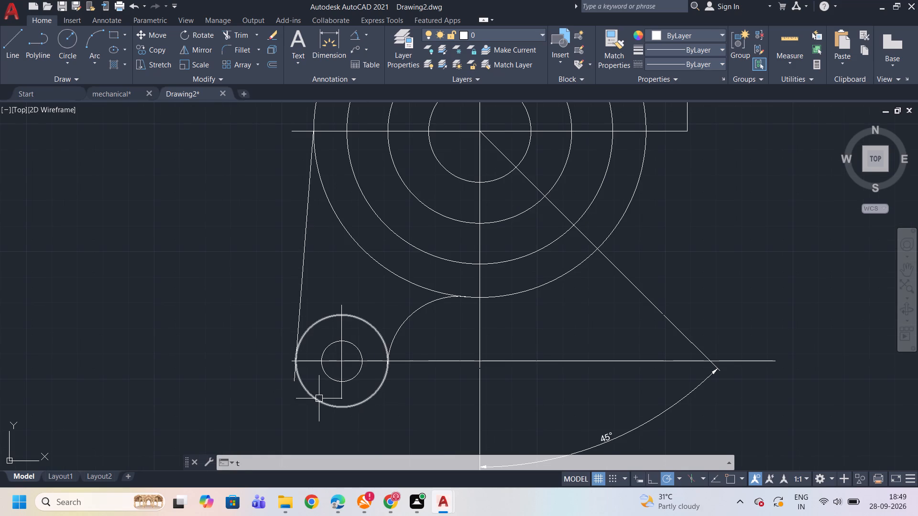
{"action": "key", "text": "r"}
{"action": "key", "text": "Return"}
{"action": "key", "text": "Return"}
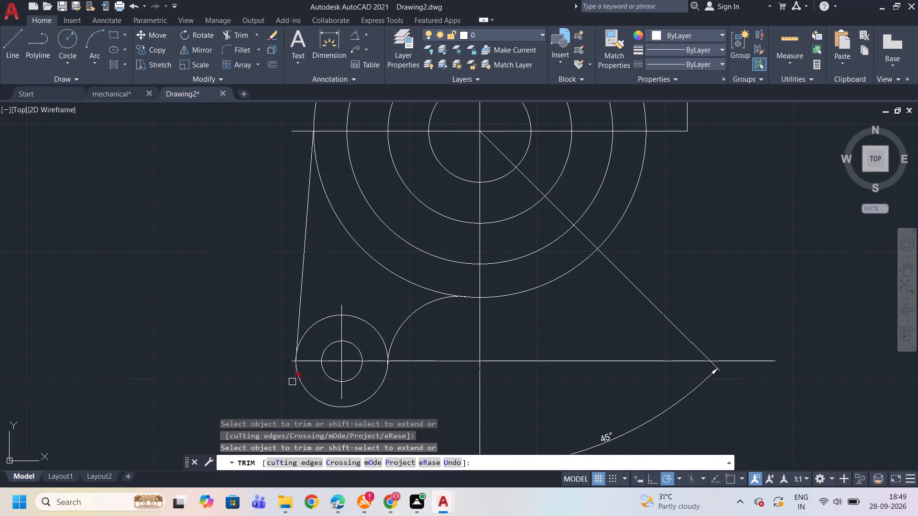
{"action": "left_click", "coordinate": [292, 382]}
{"action": "key", "text": "Escape"}
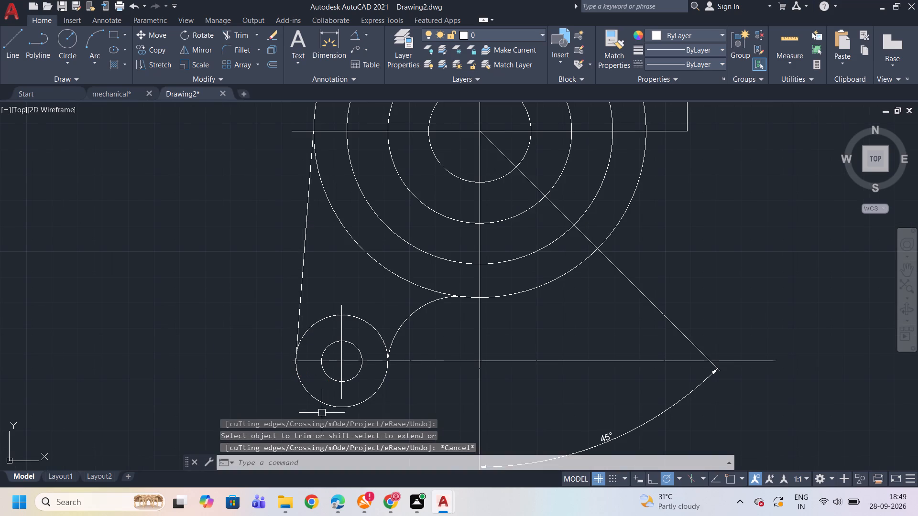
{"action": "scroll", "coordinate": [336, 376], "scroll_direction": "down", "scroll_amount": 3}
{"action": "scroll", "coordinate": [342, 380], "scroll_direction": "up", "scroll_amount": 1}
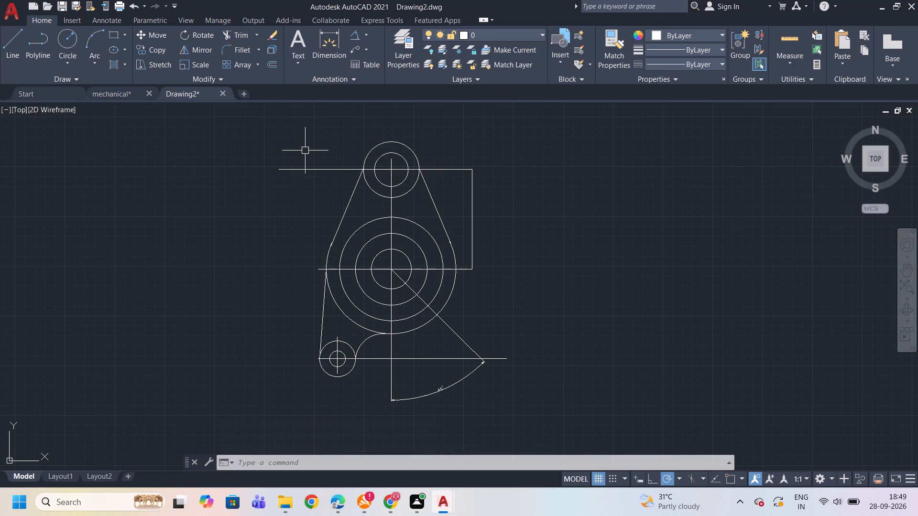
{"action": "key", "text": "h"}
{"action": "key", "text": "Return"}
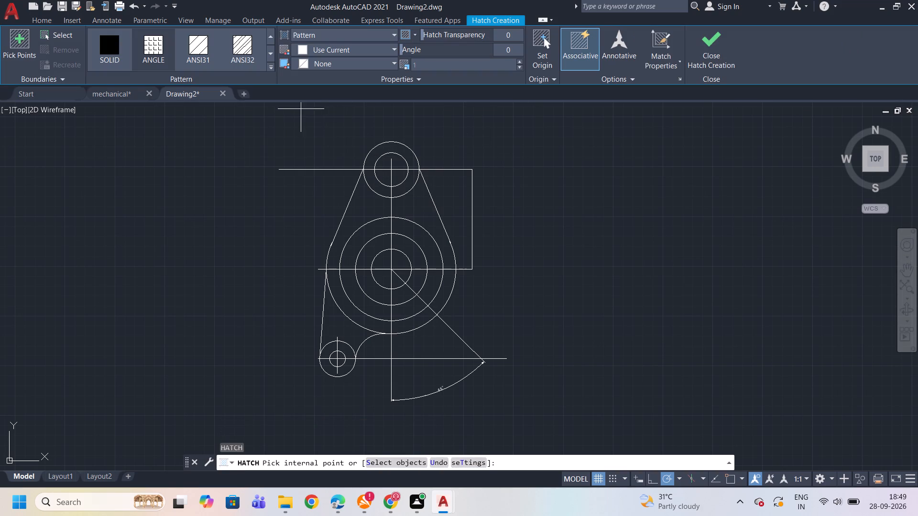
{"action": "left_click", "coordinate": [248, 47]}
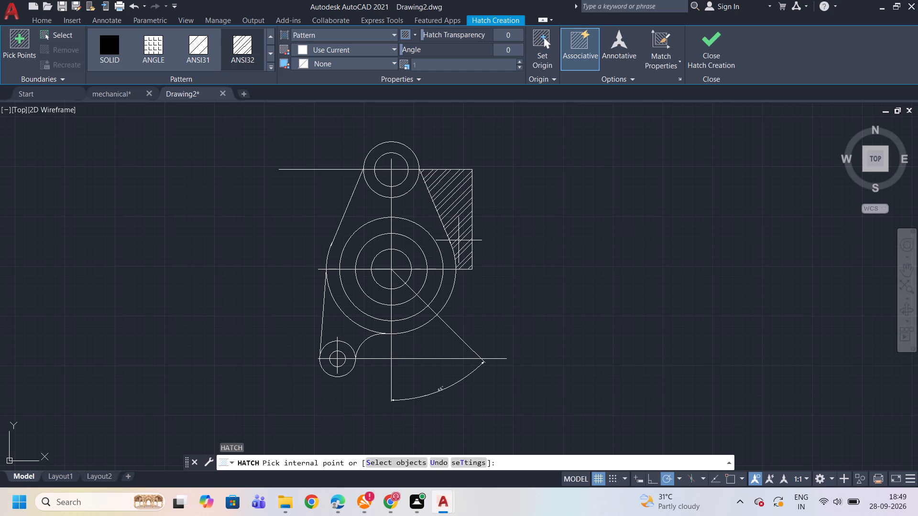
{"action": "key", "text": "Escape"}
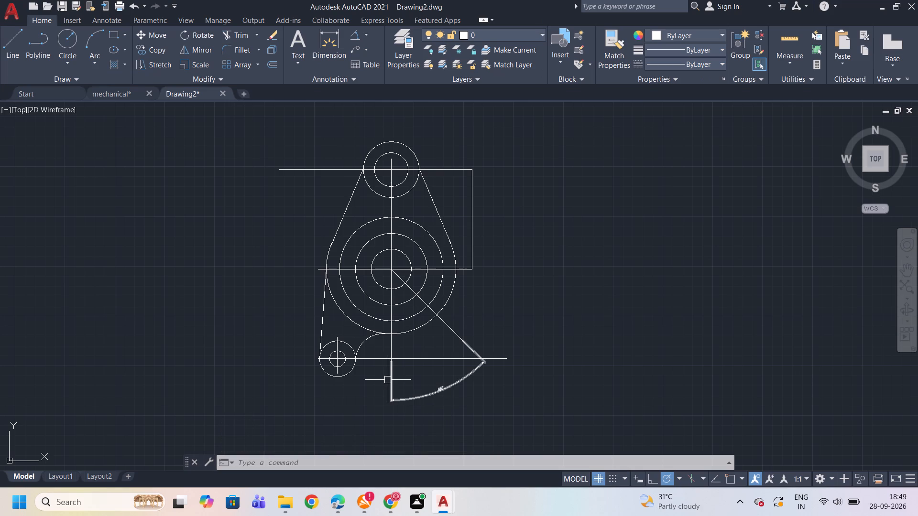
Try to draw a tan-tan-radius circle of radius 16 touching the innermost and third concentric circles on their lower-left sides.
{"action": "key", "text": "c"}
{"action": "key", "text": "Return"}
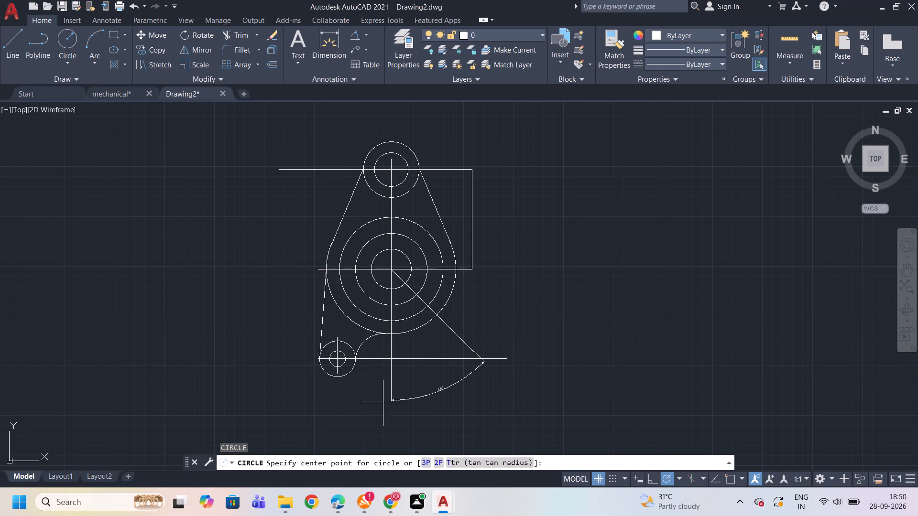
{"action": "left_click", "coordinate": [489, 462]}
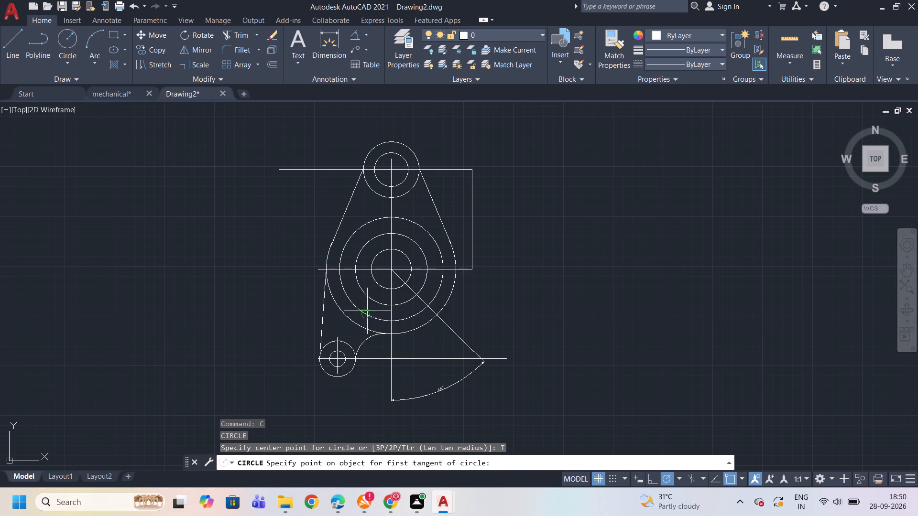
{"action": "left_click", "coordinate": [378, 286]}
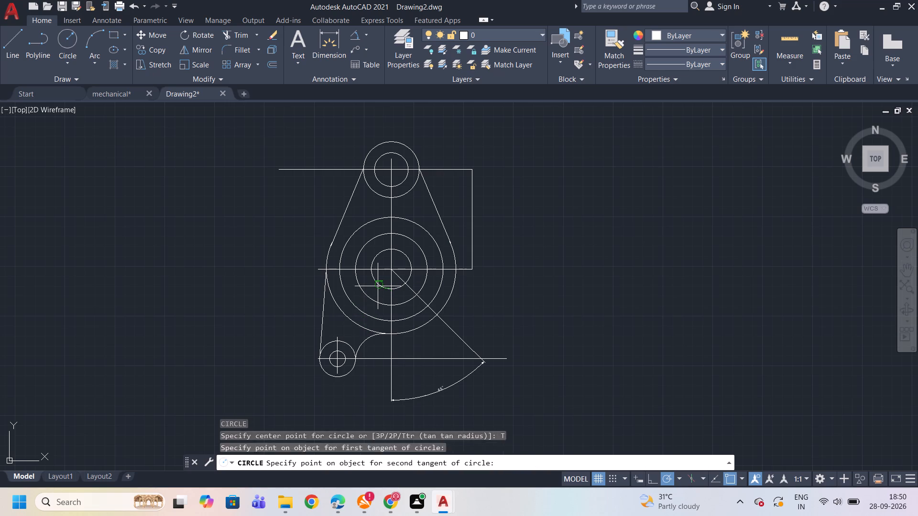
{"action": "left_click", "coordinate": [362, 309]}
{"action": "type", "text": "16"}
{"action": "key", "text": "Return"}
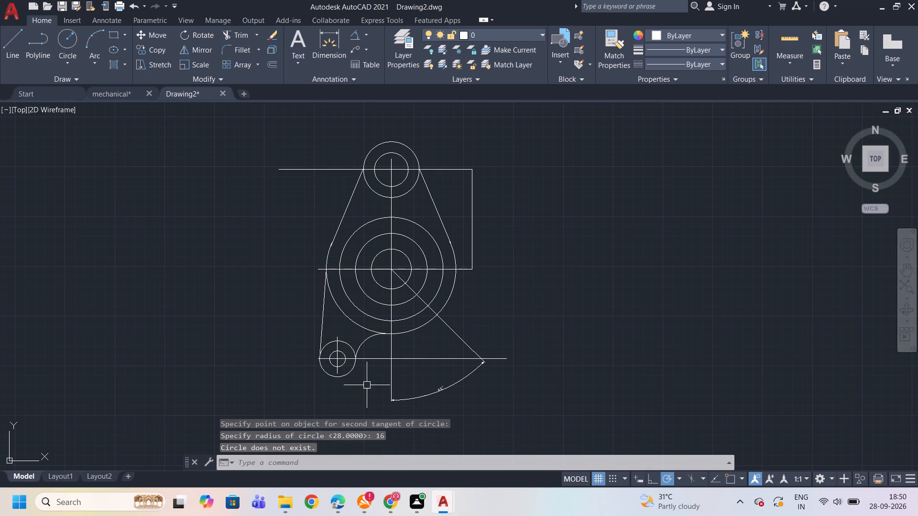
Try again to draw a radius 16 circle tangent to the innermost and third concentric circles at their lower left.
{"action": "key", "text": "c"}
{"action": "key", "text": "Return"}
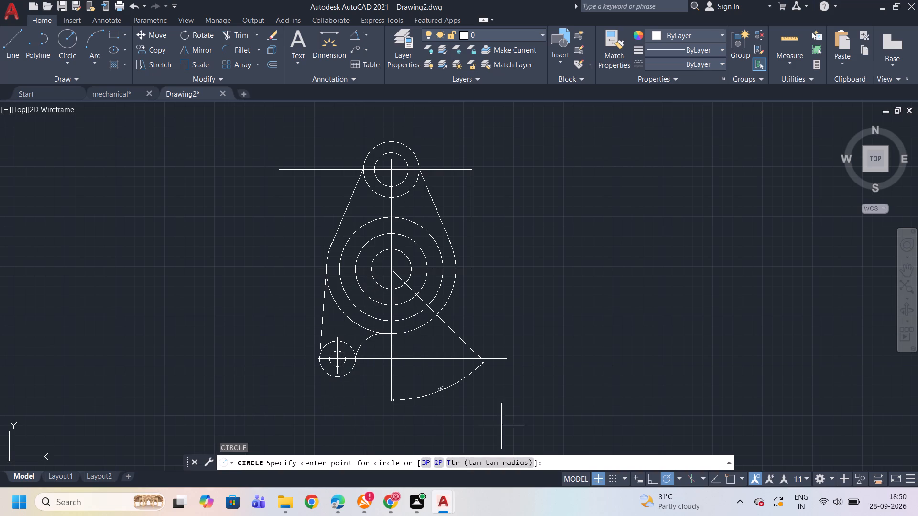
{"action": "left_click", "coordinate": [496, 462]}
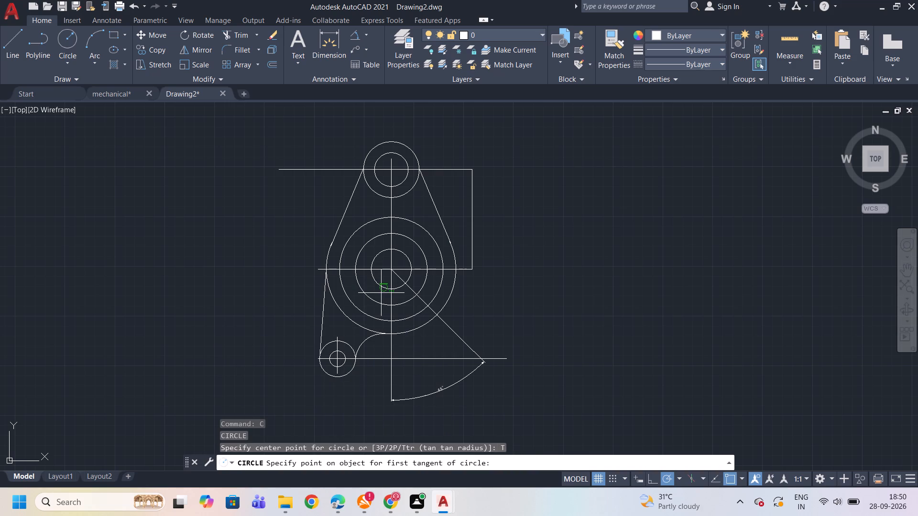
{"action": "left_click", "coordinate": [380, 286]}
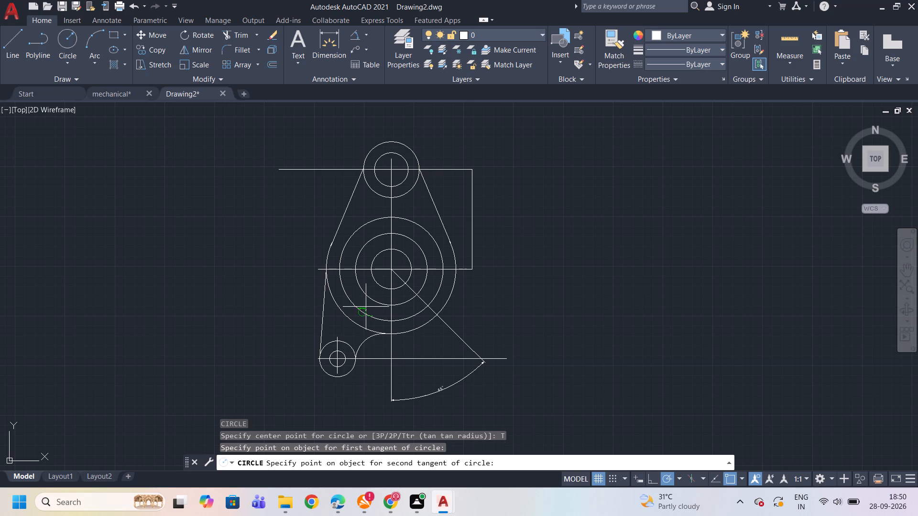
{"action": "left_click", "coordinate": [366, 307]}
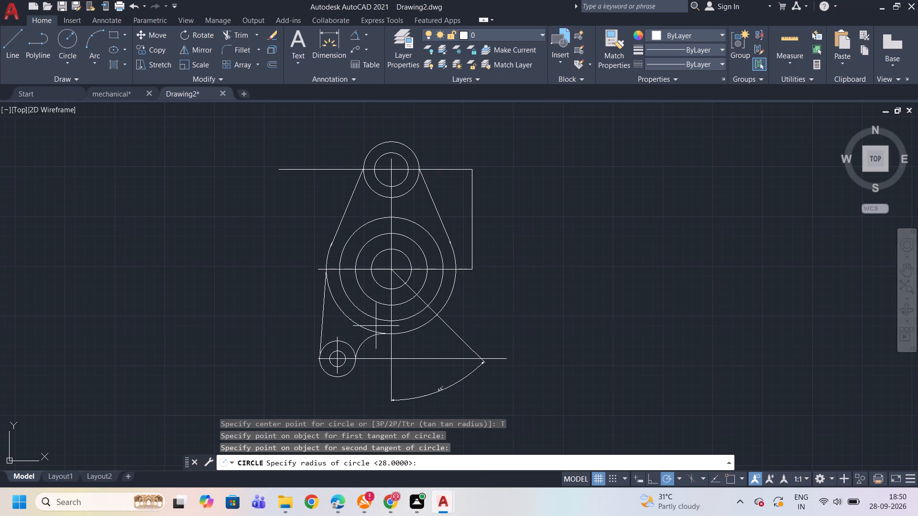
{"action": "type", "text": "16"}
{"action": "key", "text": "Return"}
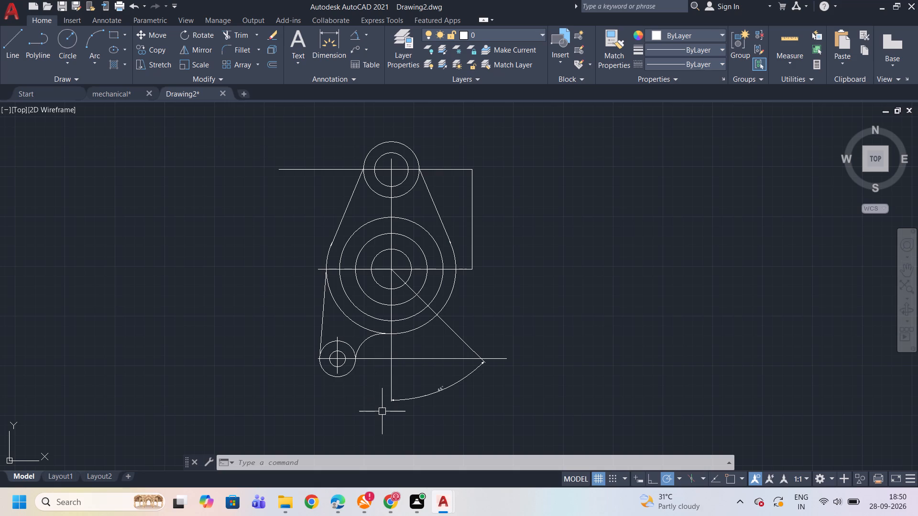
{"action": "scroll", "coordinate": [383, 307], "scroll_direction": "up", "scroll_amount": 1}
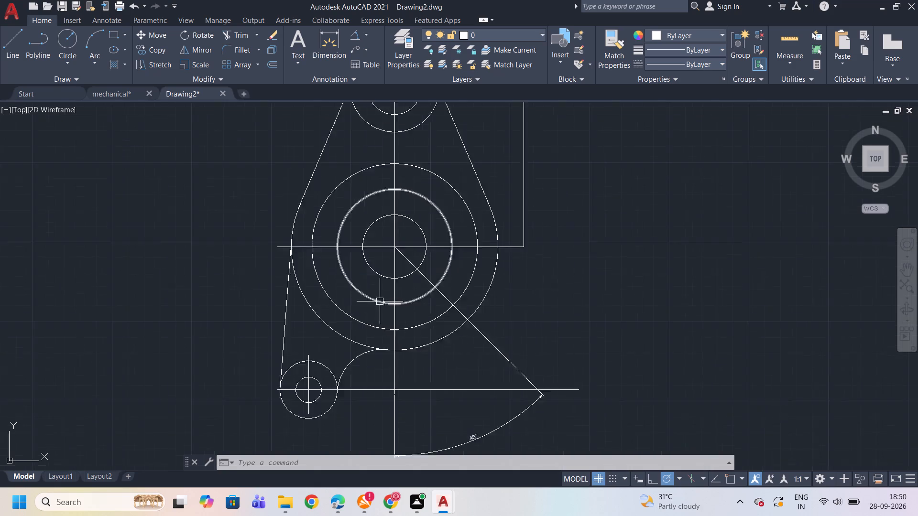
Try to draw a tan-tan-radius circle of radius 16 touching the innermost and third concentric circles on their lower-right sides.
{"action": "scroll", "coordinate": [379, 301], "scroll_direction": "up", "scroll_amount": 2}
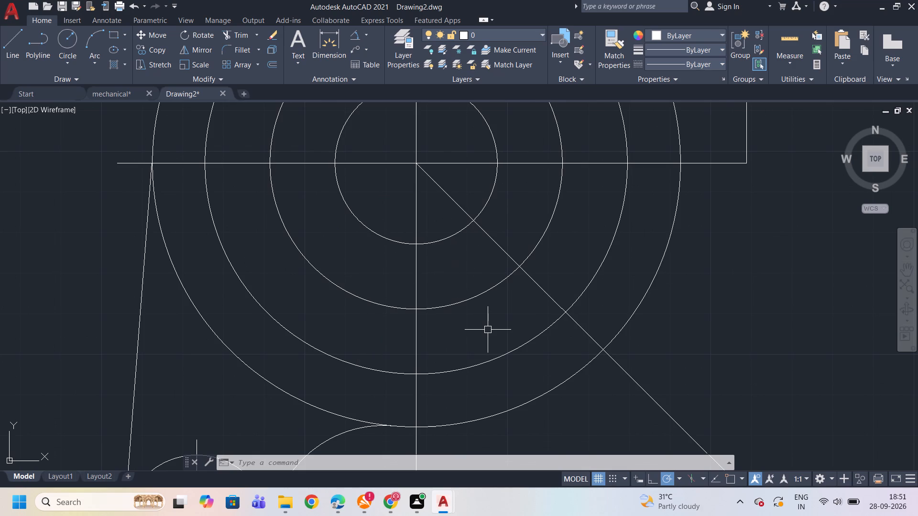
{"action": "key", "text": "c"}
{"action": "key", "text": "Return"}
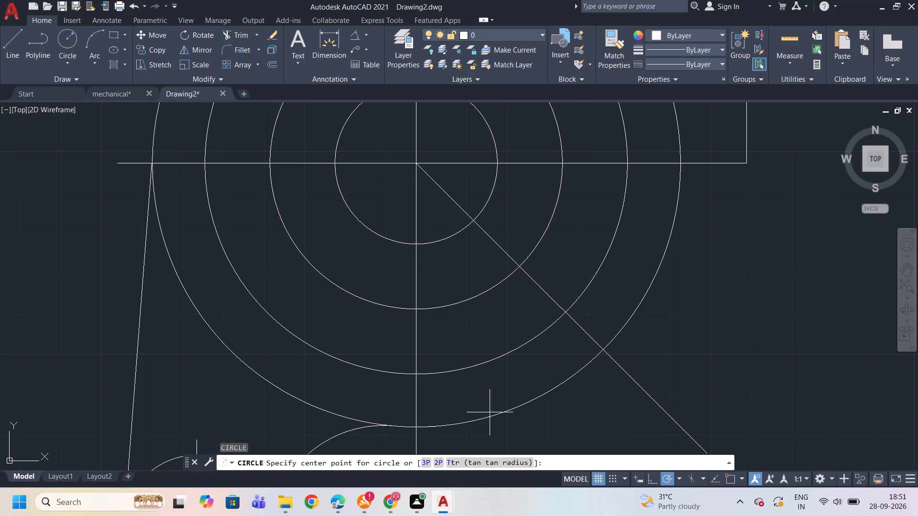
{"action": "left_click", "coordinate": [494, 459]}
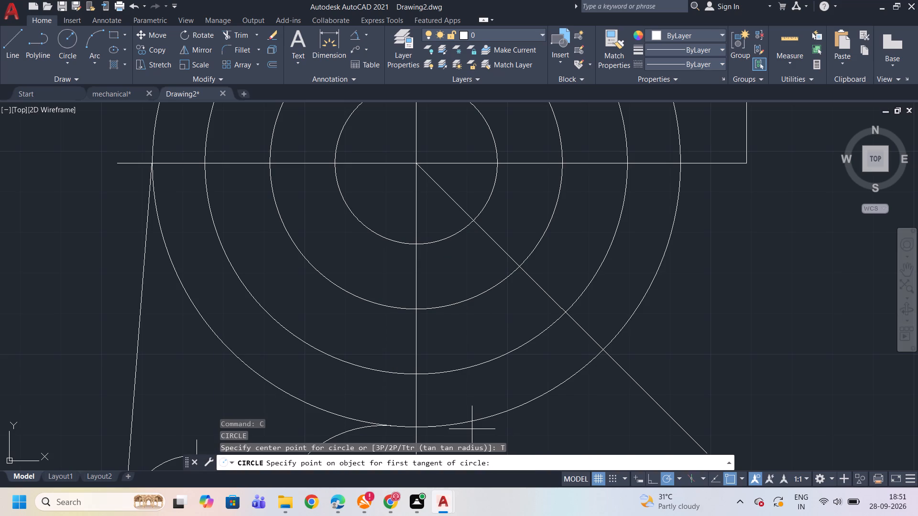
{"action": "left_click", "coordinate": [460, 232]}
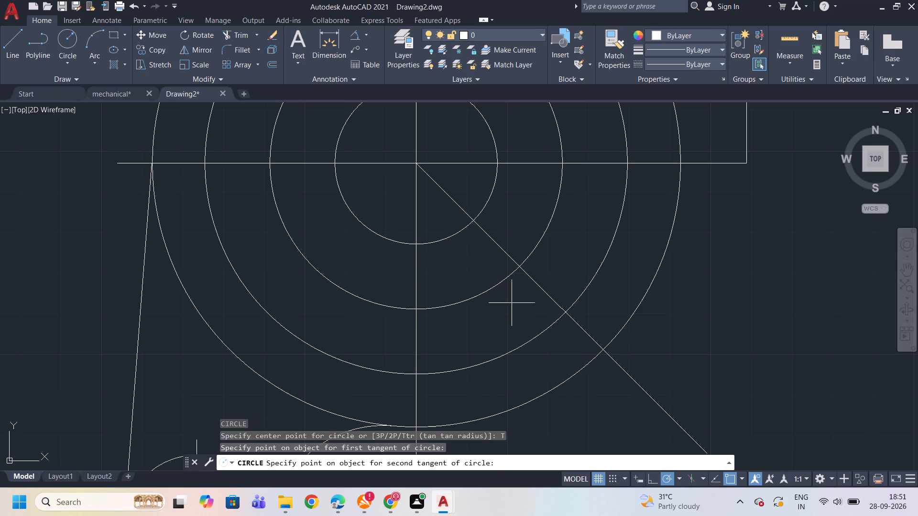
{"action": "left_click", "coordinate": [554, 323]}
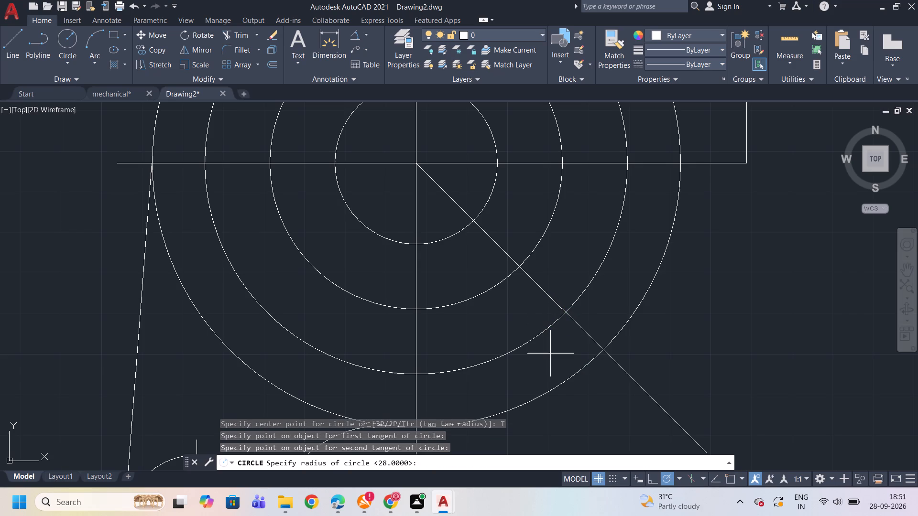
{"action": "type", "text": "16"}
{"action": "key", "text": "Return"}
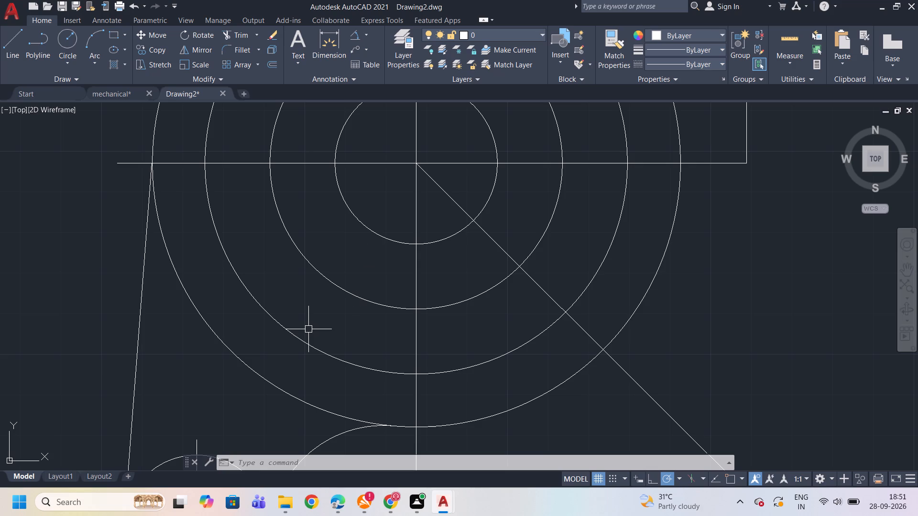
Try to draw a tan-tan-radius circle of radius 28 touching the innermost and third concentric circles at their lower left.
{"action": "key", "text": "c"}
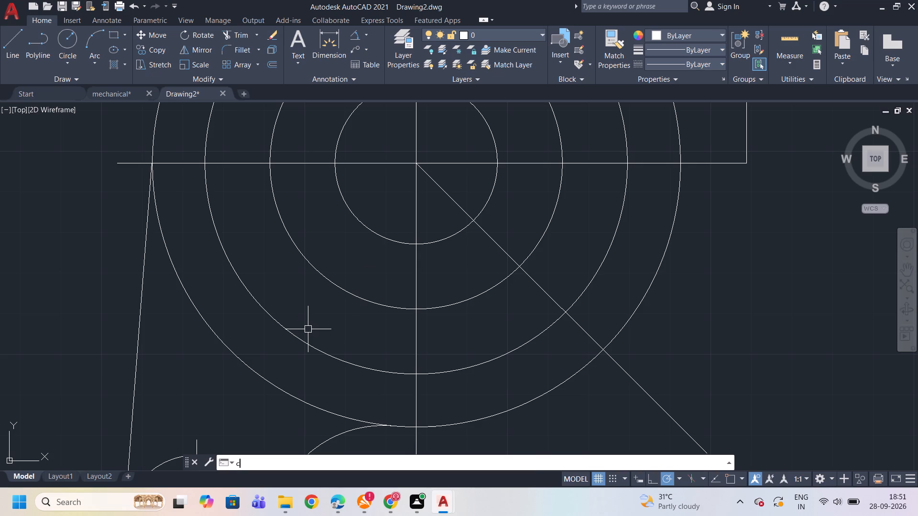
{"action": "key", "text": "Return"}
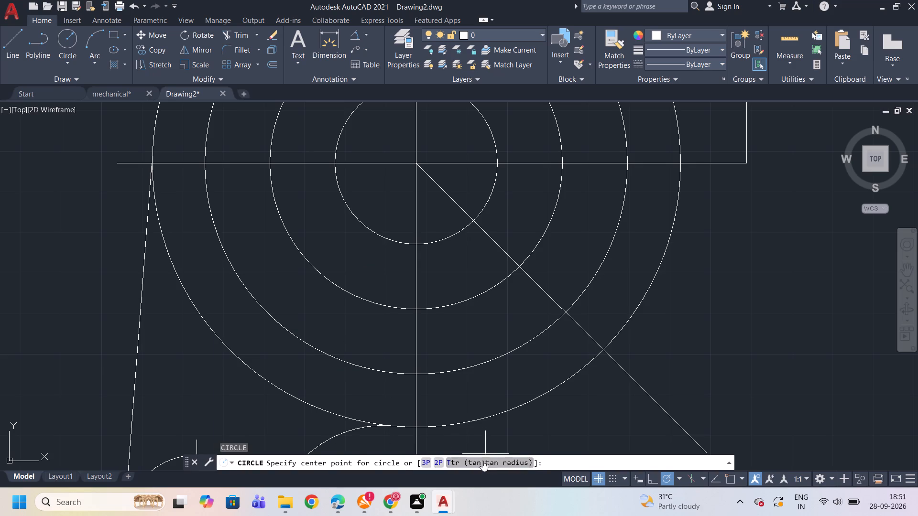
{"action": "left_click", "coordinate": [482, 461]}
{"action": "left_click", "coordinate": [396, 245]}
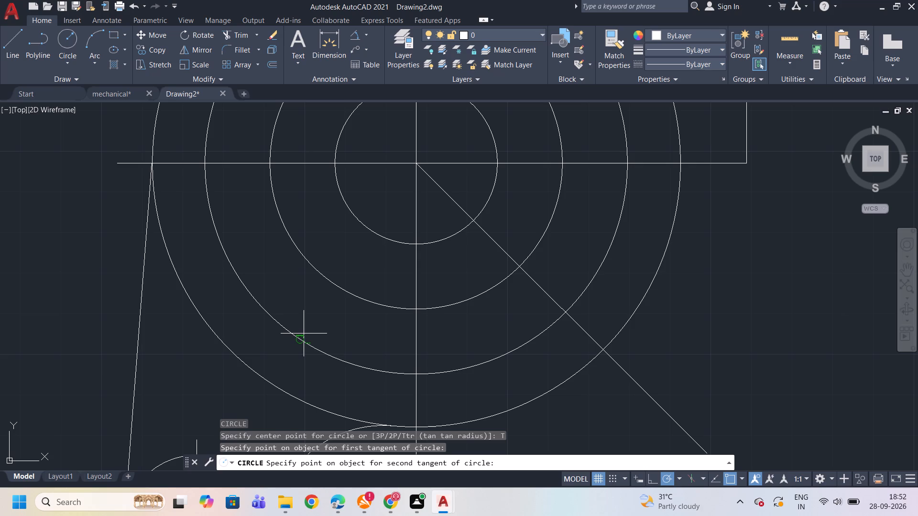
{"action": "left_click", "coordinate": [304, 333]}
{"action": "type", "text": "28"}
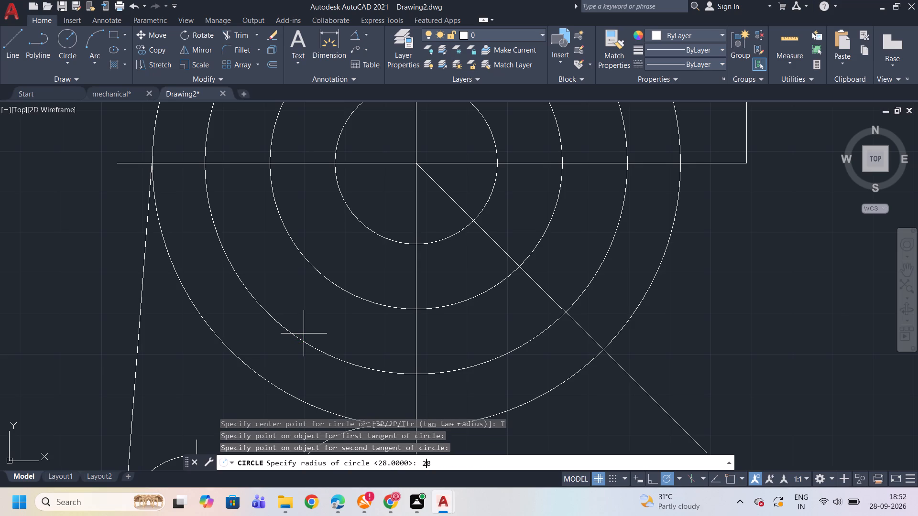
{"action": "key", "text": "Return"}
Delete the third concentric circle, the one just inside the outermost circle.
{"action": "scroll", "coordinate": [409, 372], "scroll_direction": "down", "scroll_amount": 2}
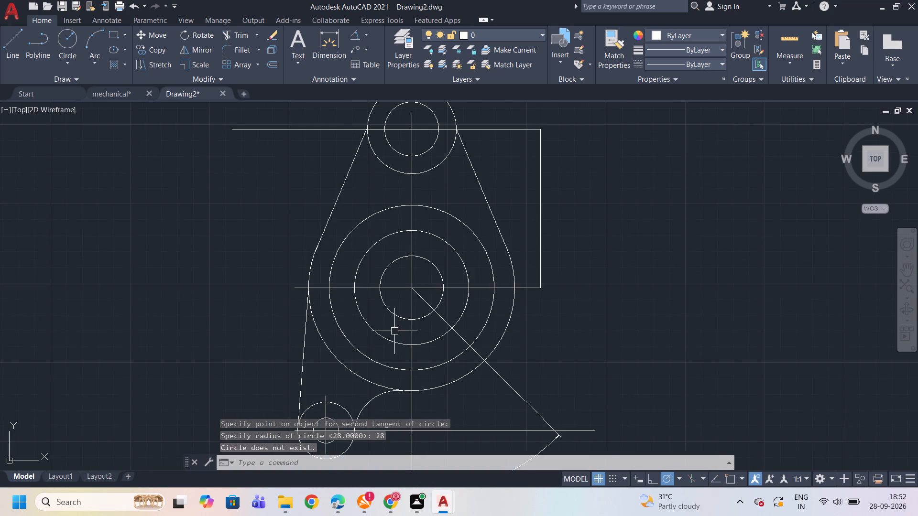
{"action": "scroll", "coordinate": [394, 331], "scroll_direction": "up", "scroll_amount": 2}
{"action": "scroll", "coordinate": [394, 331], "scroll_direction": "down", "scroll_amount": 2}
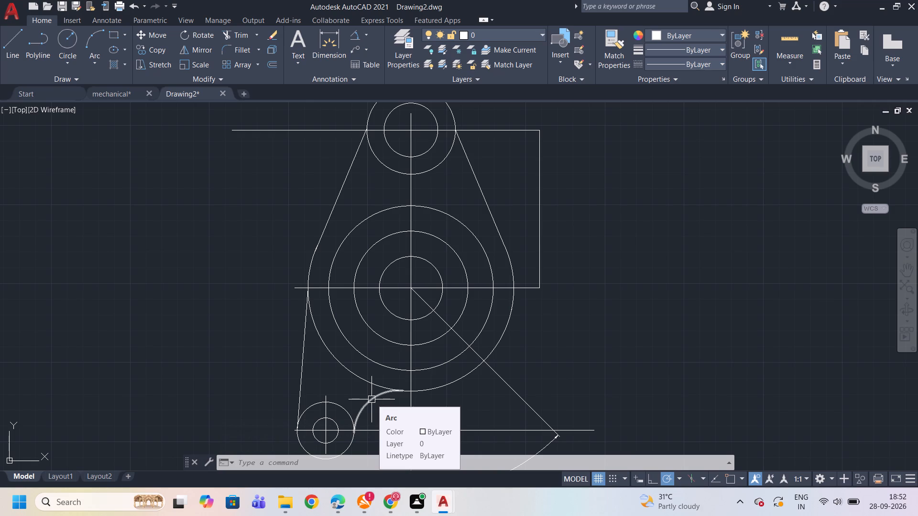
{"action": "left_click", "coordinate": [369, 213]}
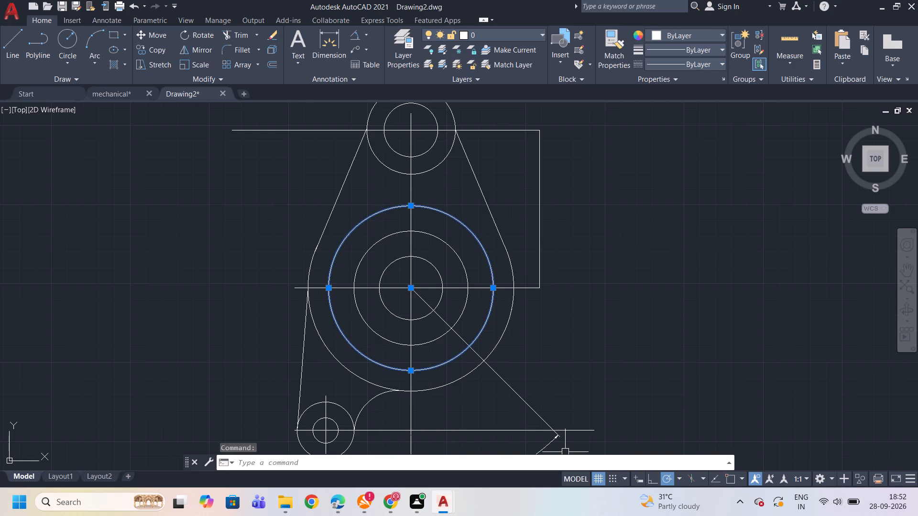
{"action": "key", "text": "Delete"}
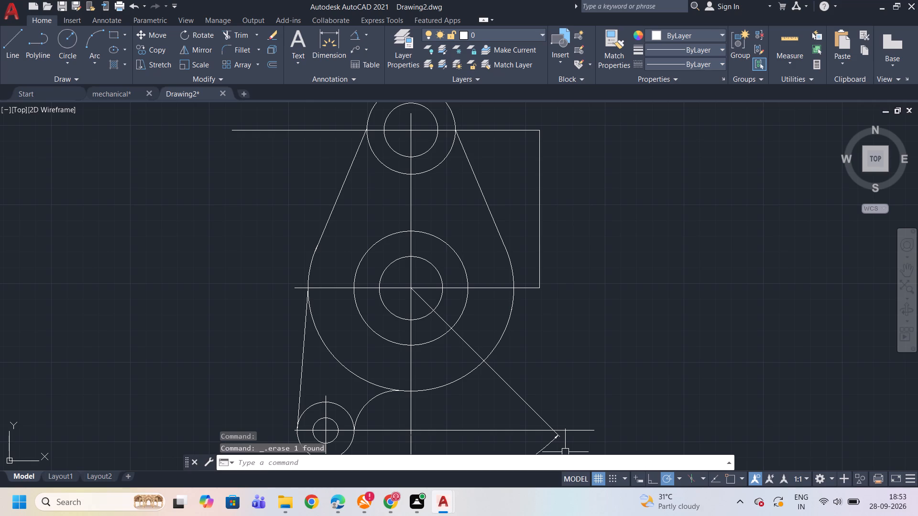
Draw a circle of radius 42 centred on the common centre of the concentric circles.
{"action": "key", "text": "c"}
{"action": "key", "text": "Return"}
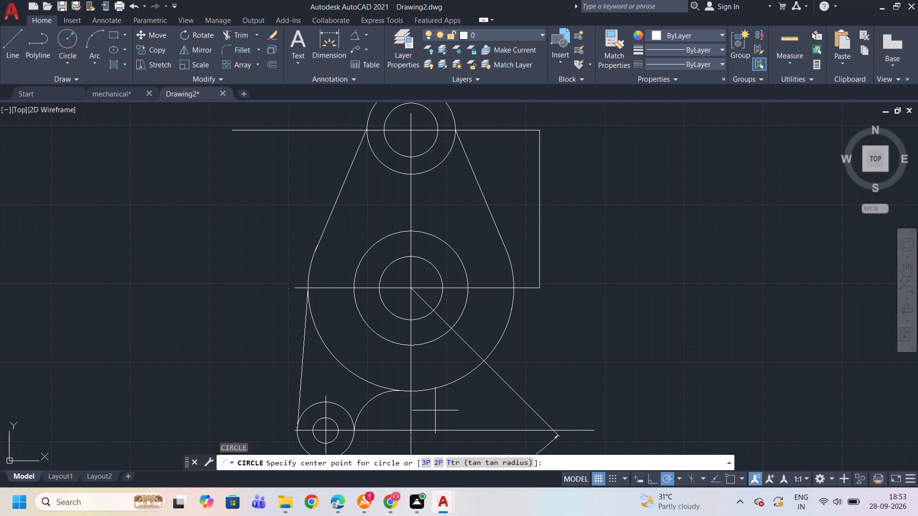
{"action": "scroll", "coordinate": [411, 288], "scroll_direction": "up", "scroll_amount": 3}
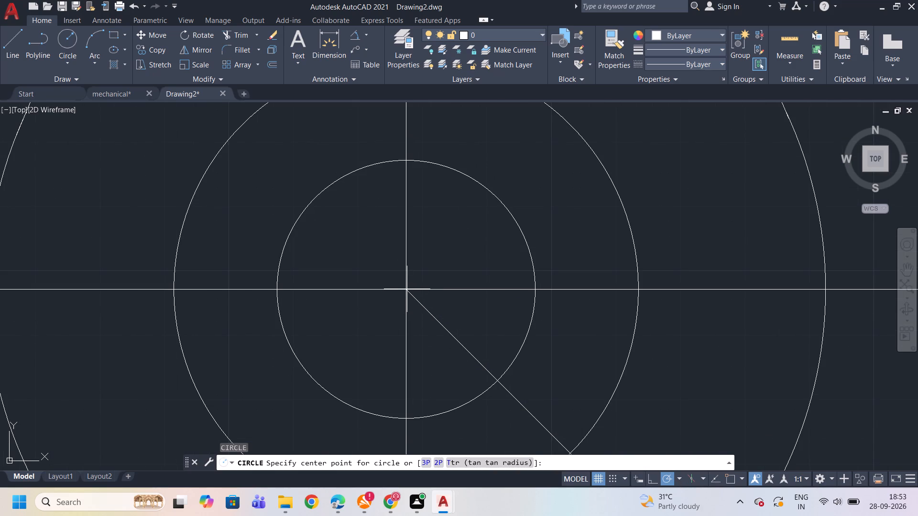
{"action": "left_click", "coordinate": [406, 289]}
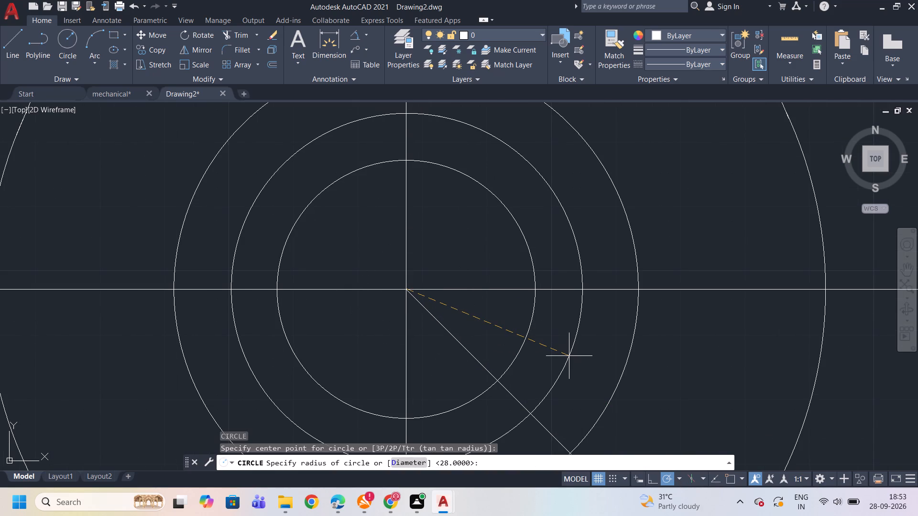
{"action": "type", "text": "42"}
{"action": "key", "text": "Return"}
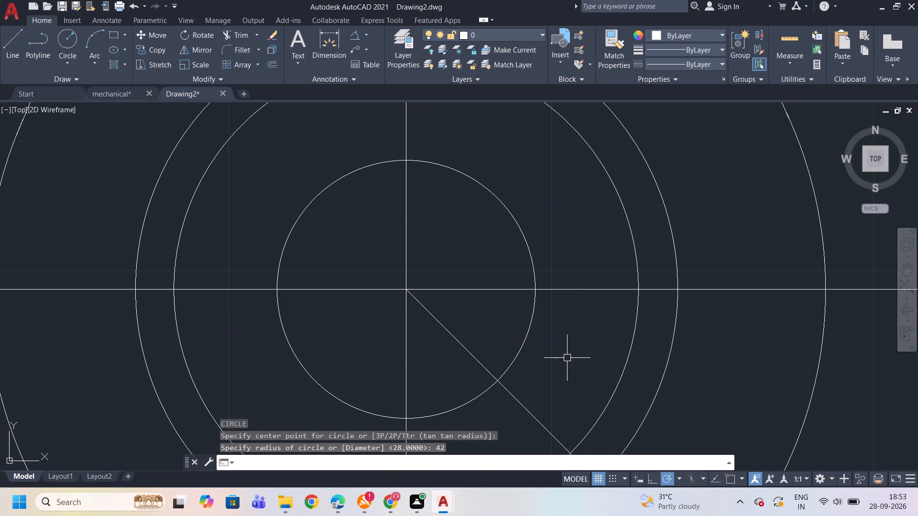
Delete the second concentric circle, the one just inside the radius 42 circle.
{"action": "scroll", "coordinate": [568, 359], "scroll_direction": "down", "scroll_amount": 2}
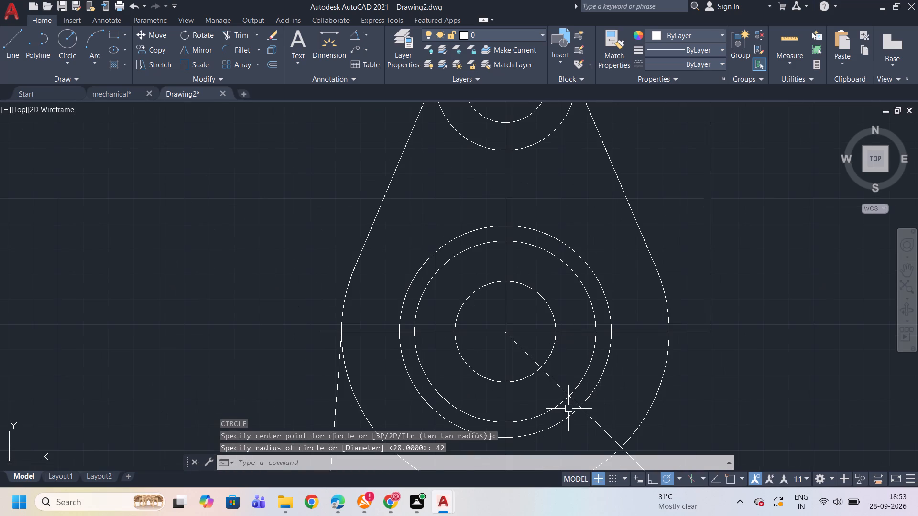
{"action": "left_click", "coordinate": [445, 266]}
{"action": "key", "text": "Delete"}
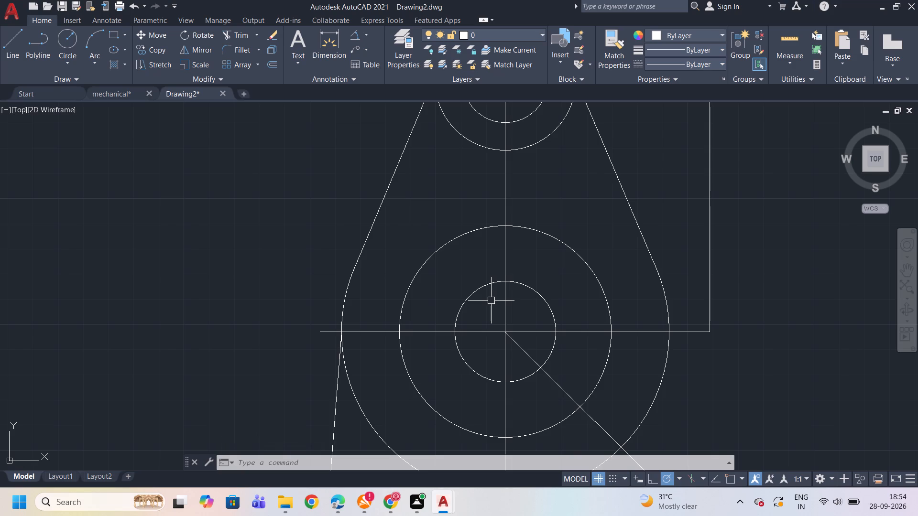
Draw a circle of radius 56 centred on the common centre of the concentric circles.
{"action": "key", "text": "c"}
{"action": "key", "text": "Return"}
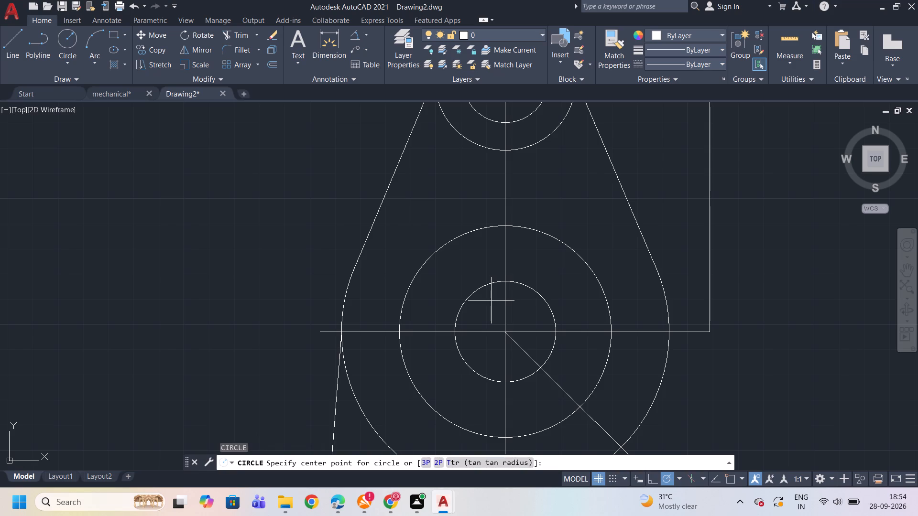
{"action": "left_click", "coordinate": [506, 333]}
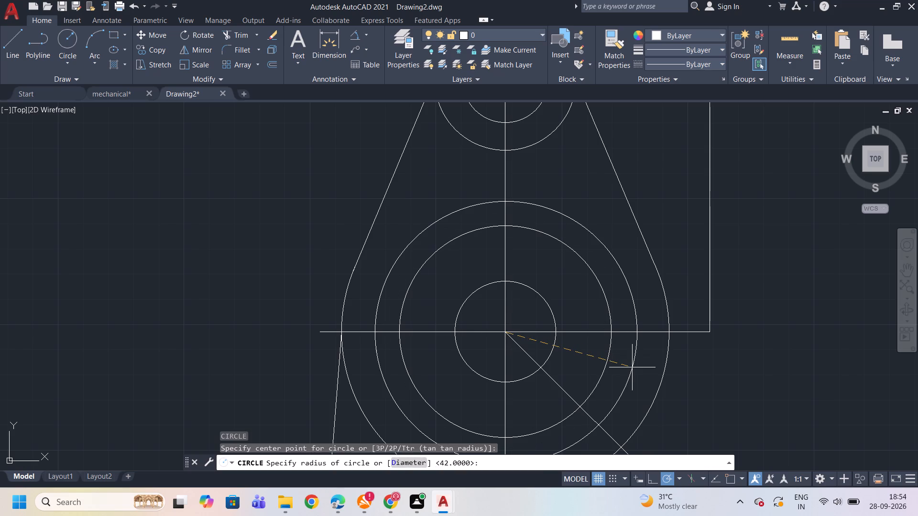
{"action": "type", "text": "56"}
{"action": "key", "text": "Return"}
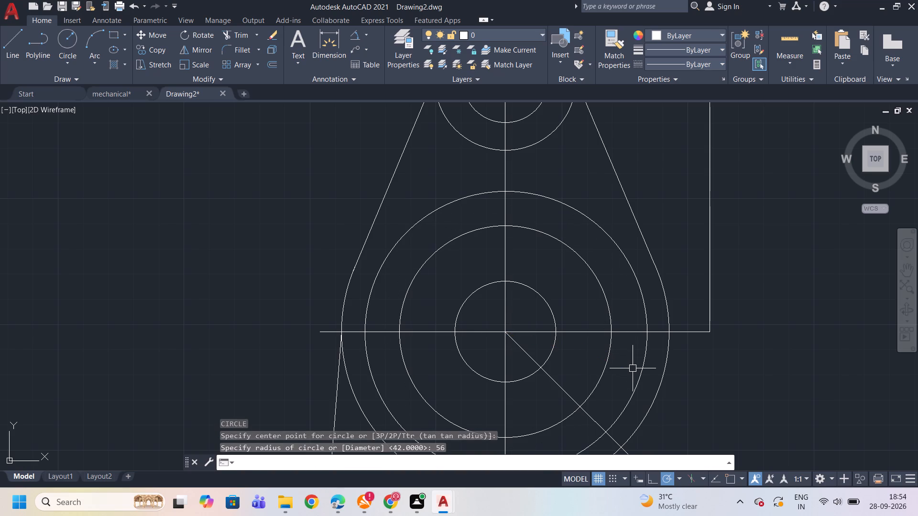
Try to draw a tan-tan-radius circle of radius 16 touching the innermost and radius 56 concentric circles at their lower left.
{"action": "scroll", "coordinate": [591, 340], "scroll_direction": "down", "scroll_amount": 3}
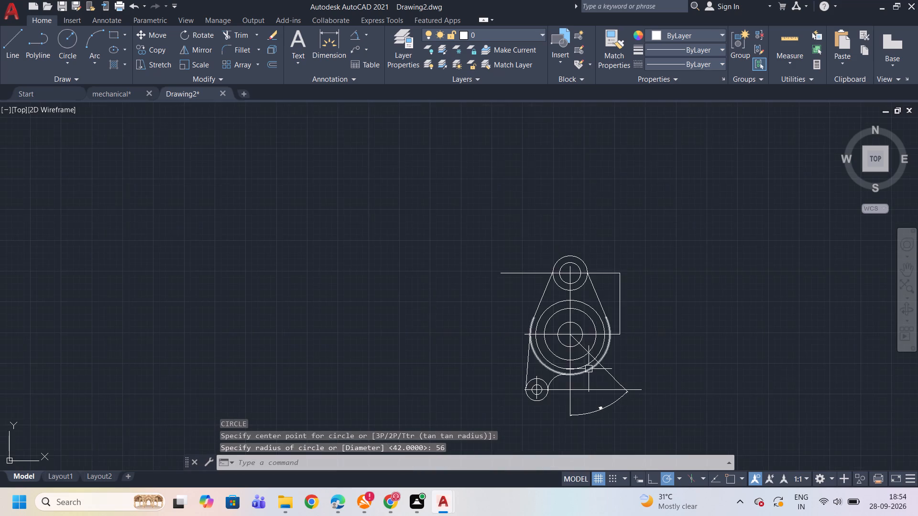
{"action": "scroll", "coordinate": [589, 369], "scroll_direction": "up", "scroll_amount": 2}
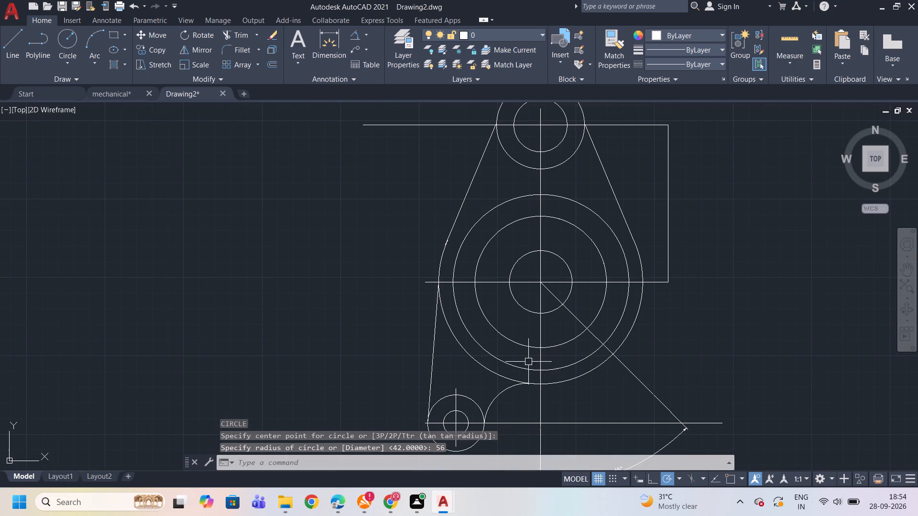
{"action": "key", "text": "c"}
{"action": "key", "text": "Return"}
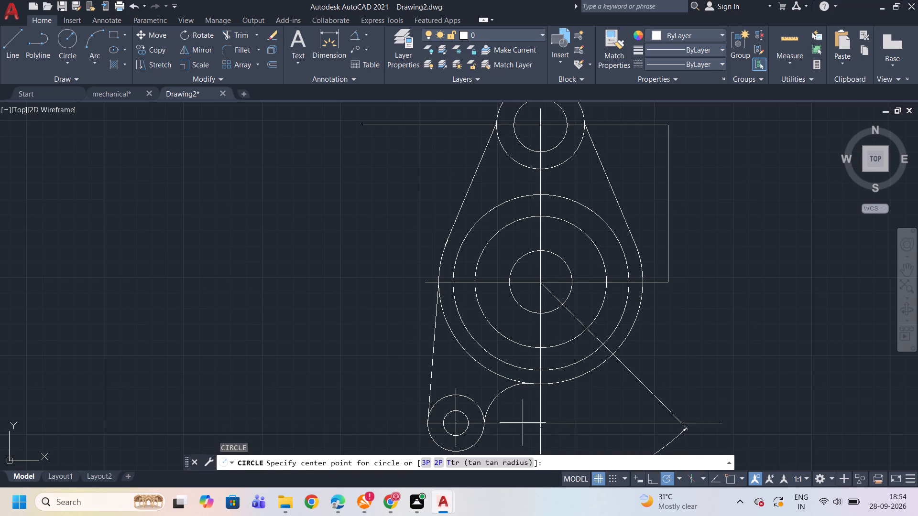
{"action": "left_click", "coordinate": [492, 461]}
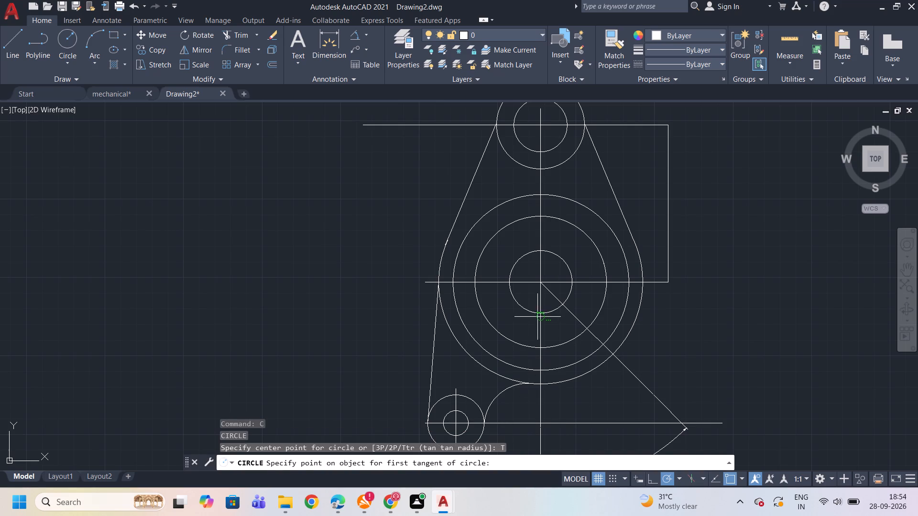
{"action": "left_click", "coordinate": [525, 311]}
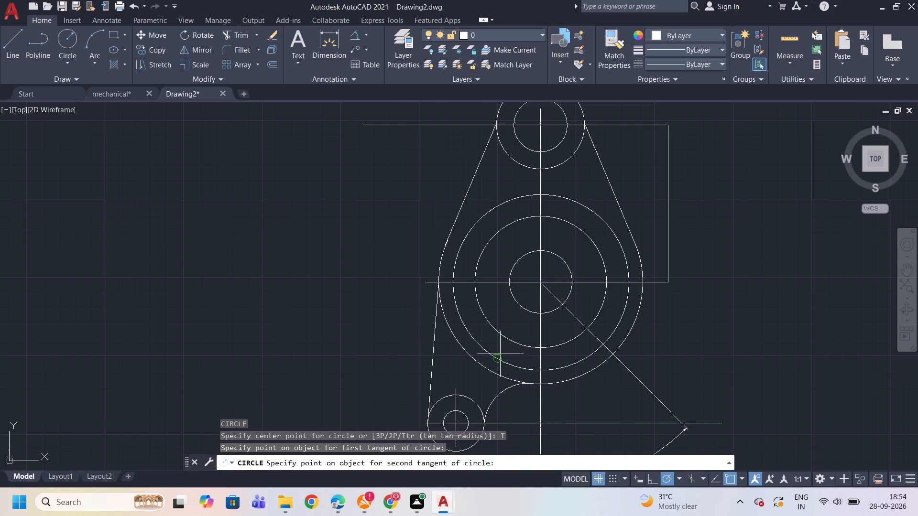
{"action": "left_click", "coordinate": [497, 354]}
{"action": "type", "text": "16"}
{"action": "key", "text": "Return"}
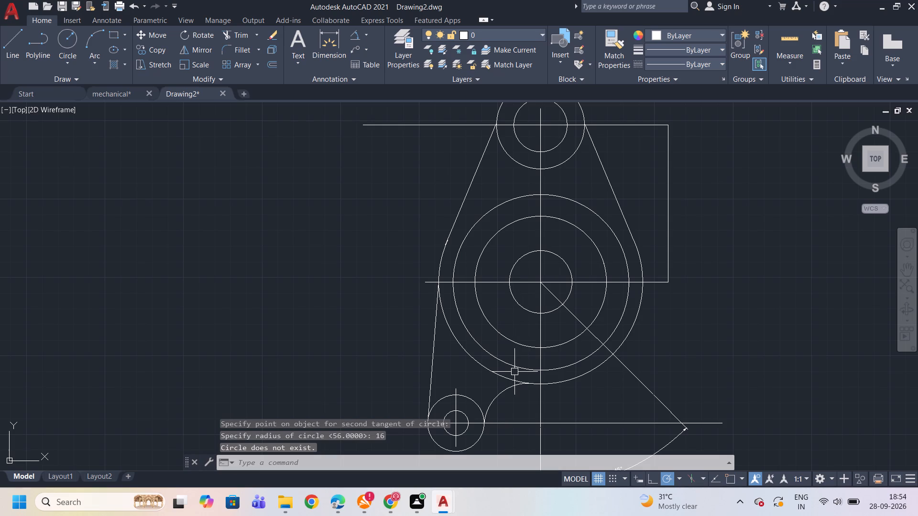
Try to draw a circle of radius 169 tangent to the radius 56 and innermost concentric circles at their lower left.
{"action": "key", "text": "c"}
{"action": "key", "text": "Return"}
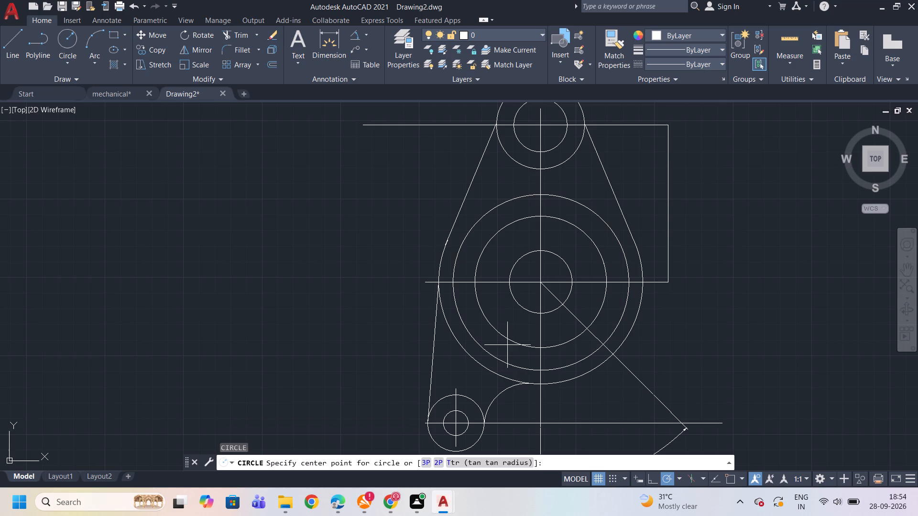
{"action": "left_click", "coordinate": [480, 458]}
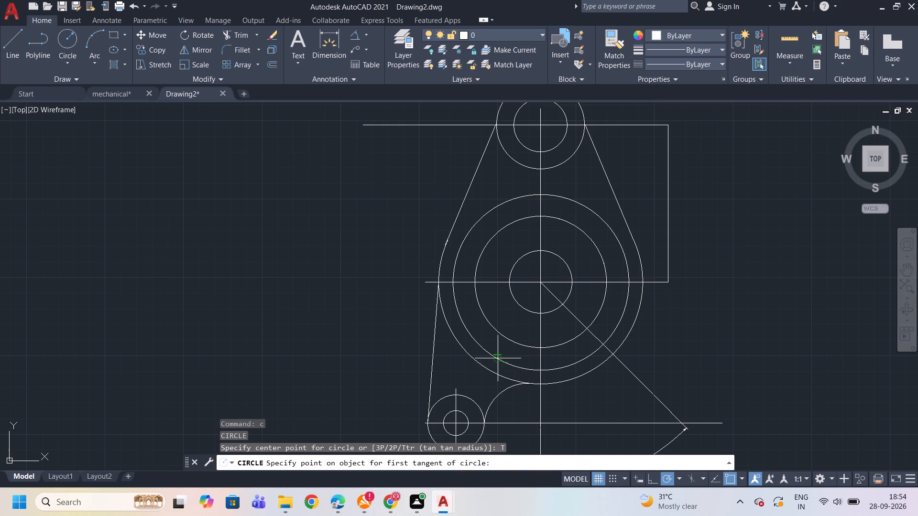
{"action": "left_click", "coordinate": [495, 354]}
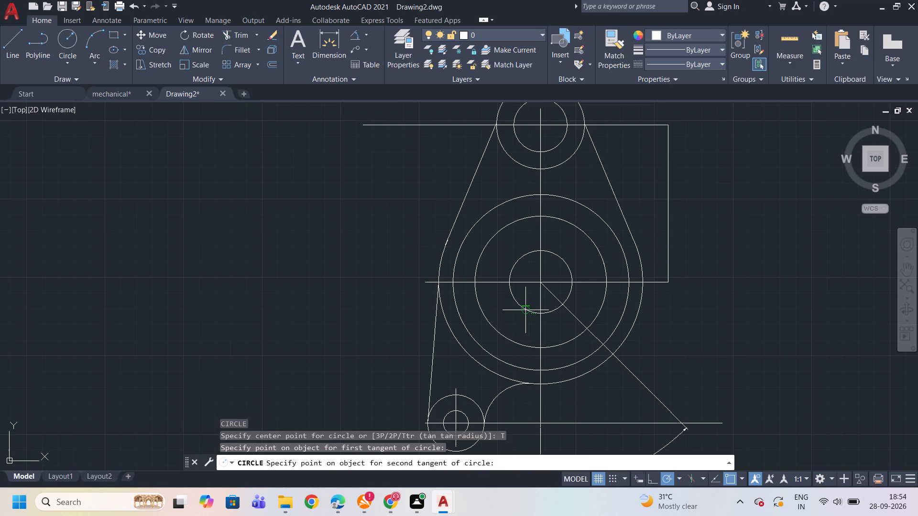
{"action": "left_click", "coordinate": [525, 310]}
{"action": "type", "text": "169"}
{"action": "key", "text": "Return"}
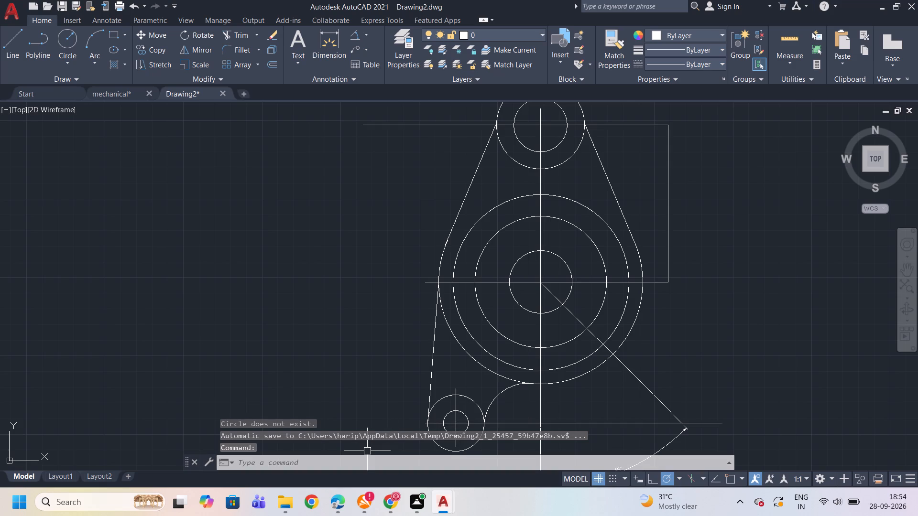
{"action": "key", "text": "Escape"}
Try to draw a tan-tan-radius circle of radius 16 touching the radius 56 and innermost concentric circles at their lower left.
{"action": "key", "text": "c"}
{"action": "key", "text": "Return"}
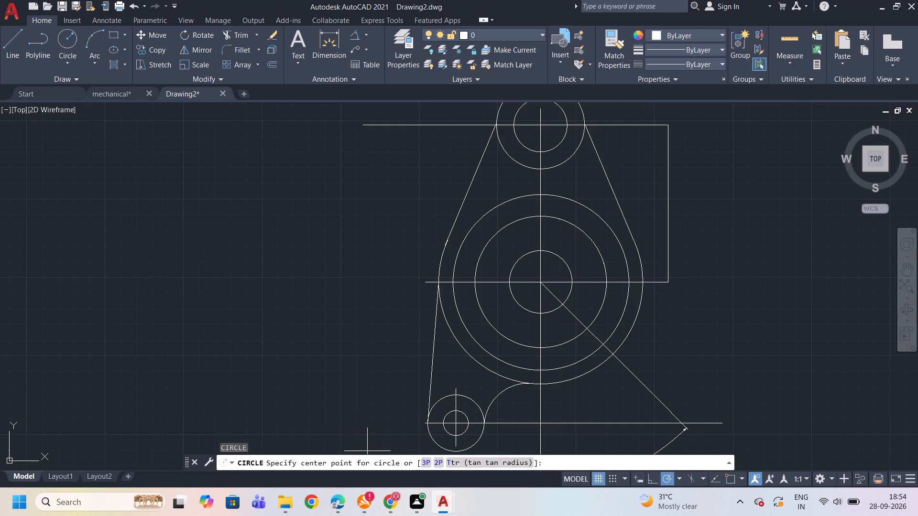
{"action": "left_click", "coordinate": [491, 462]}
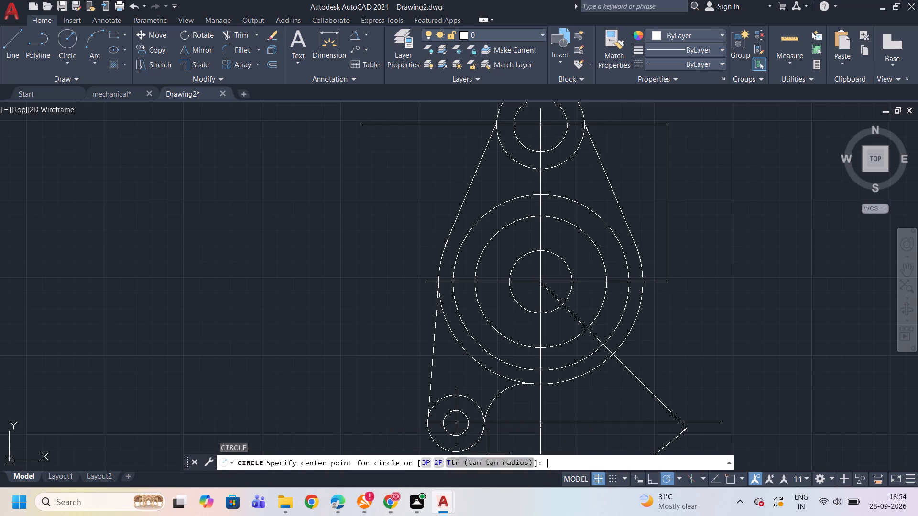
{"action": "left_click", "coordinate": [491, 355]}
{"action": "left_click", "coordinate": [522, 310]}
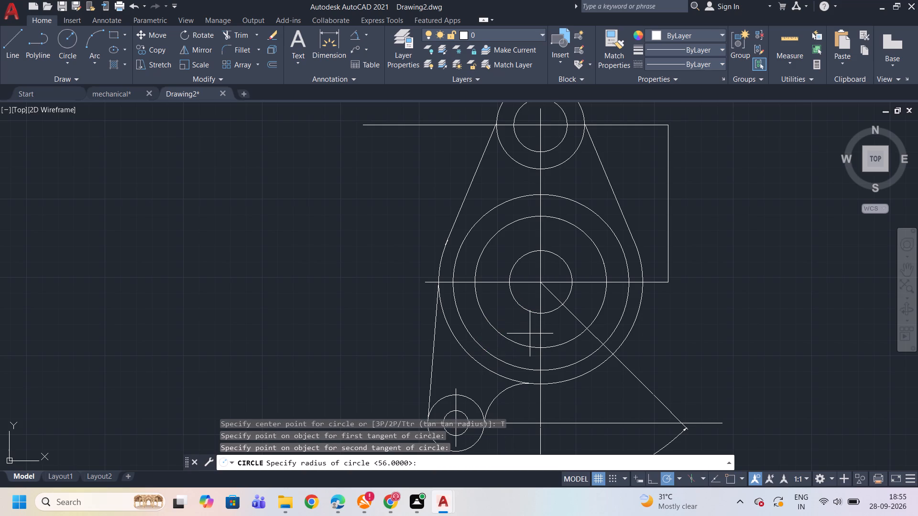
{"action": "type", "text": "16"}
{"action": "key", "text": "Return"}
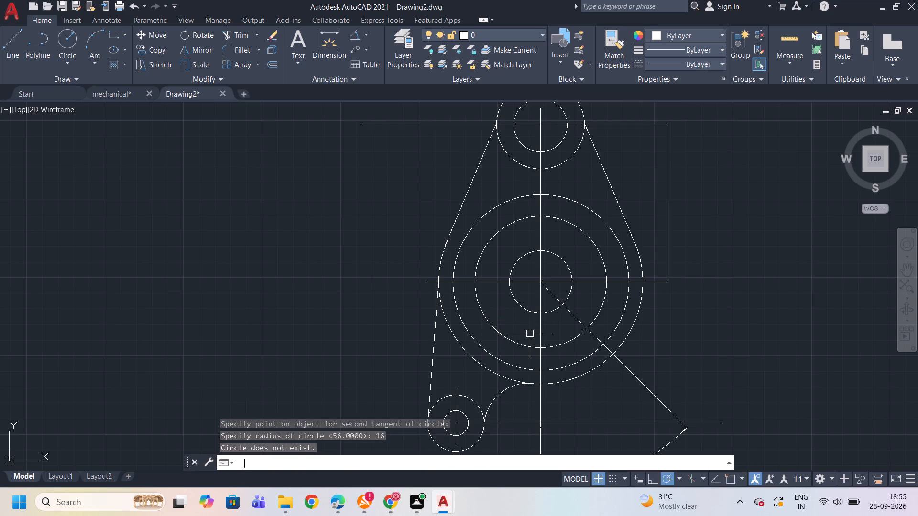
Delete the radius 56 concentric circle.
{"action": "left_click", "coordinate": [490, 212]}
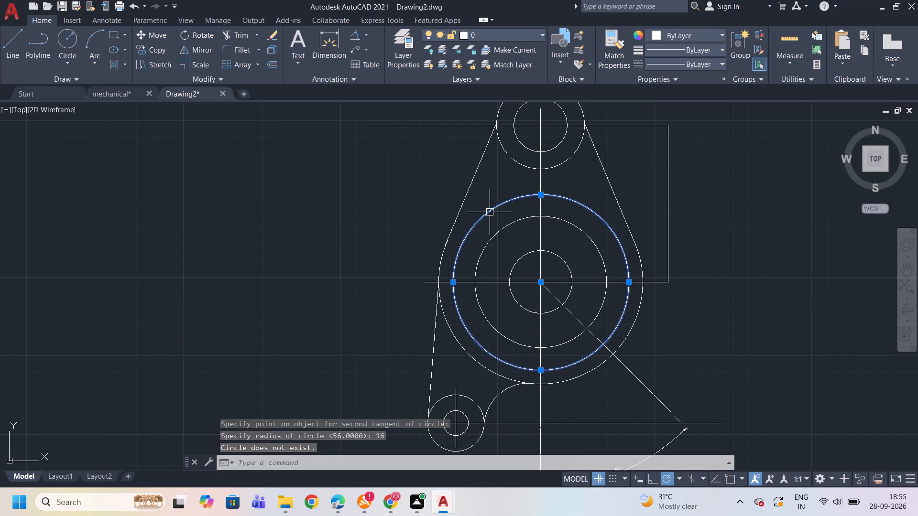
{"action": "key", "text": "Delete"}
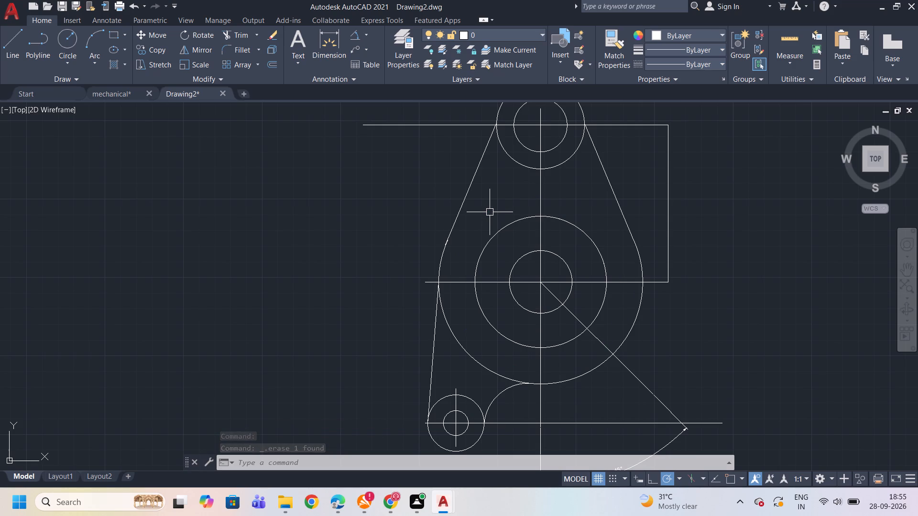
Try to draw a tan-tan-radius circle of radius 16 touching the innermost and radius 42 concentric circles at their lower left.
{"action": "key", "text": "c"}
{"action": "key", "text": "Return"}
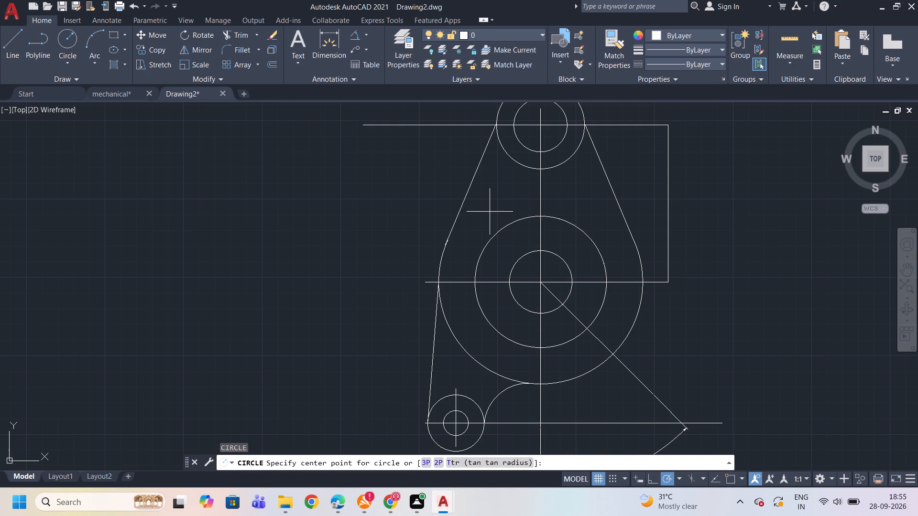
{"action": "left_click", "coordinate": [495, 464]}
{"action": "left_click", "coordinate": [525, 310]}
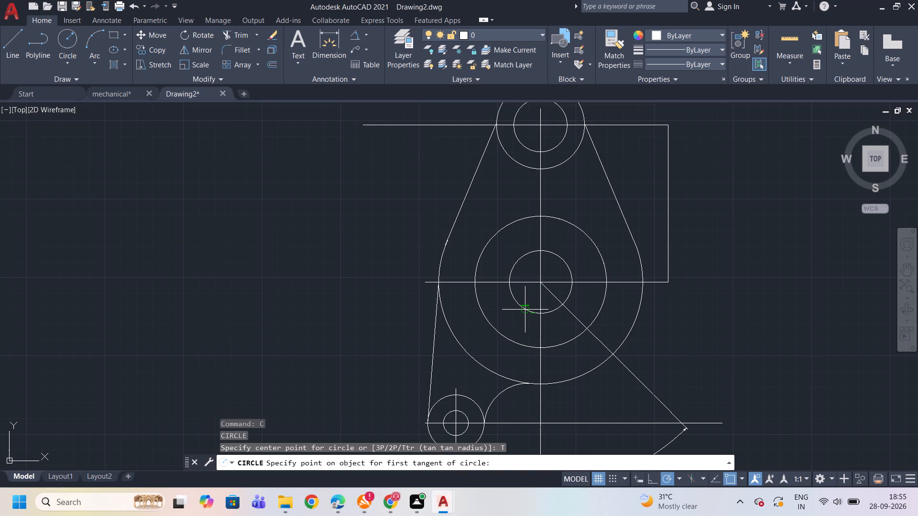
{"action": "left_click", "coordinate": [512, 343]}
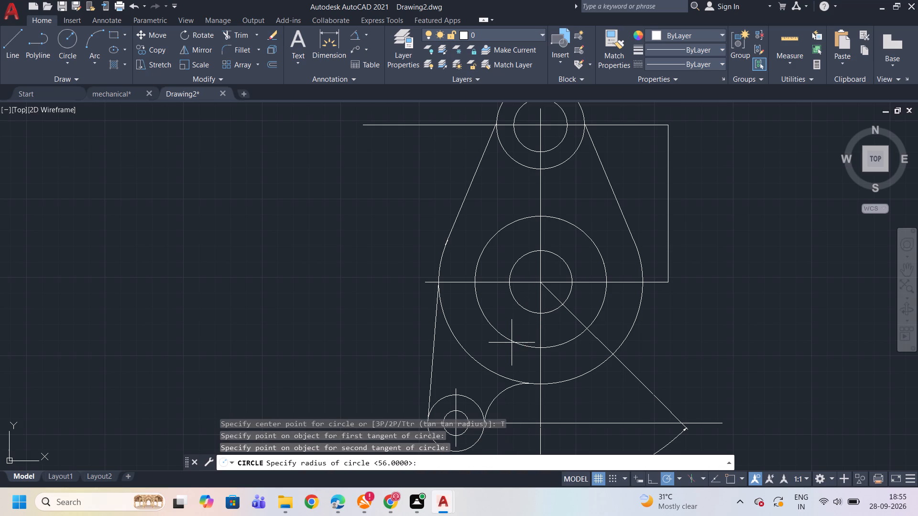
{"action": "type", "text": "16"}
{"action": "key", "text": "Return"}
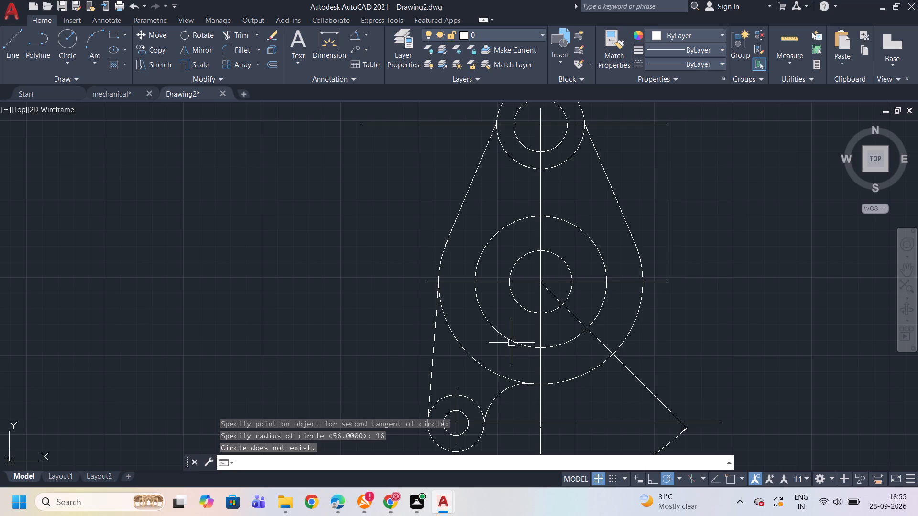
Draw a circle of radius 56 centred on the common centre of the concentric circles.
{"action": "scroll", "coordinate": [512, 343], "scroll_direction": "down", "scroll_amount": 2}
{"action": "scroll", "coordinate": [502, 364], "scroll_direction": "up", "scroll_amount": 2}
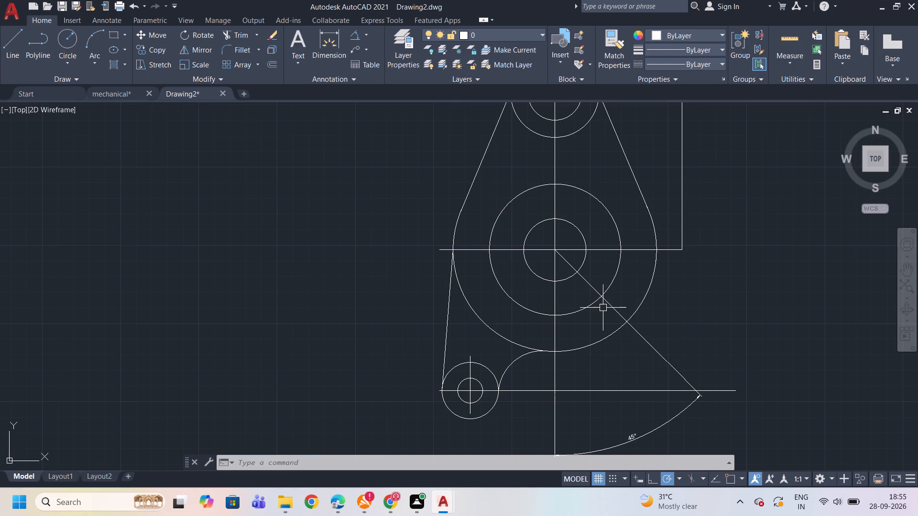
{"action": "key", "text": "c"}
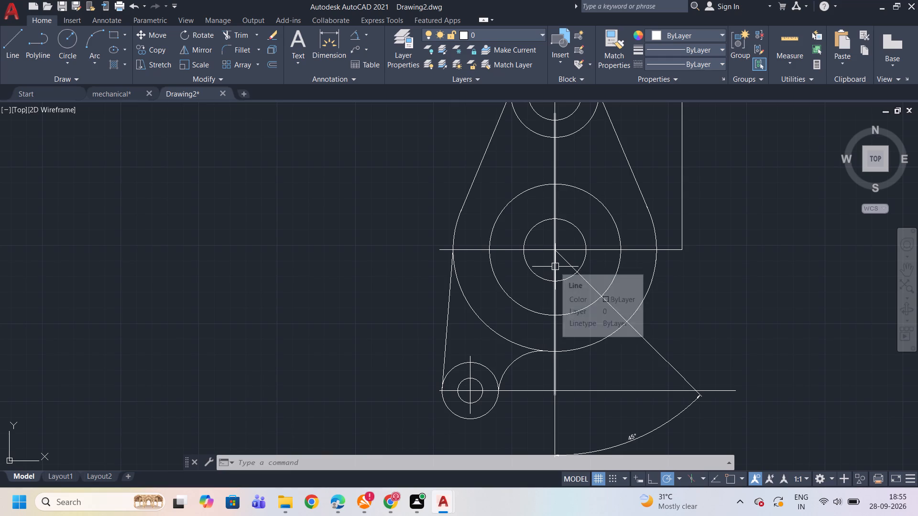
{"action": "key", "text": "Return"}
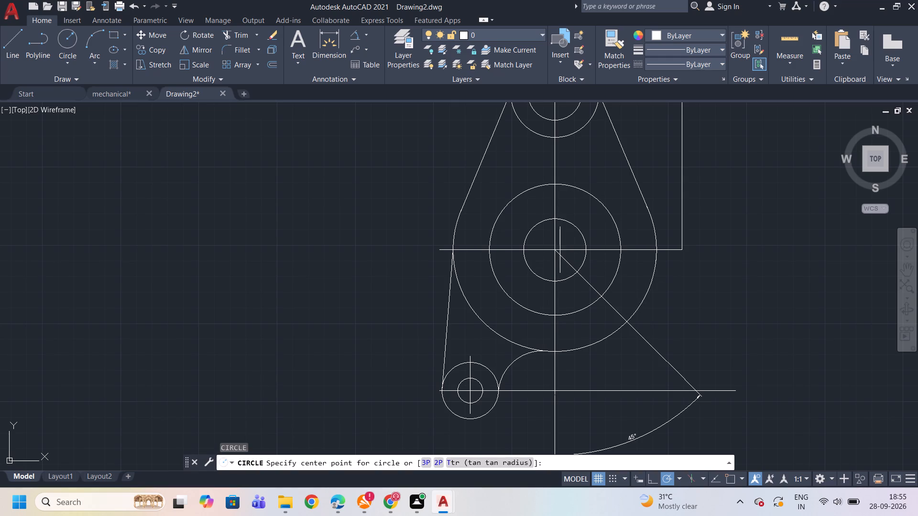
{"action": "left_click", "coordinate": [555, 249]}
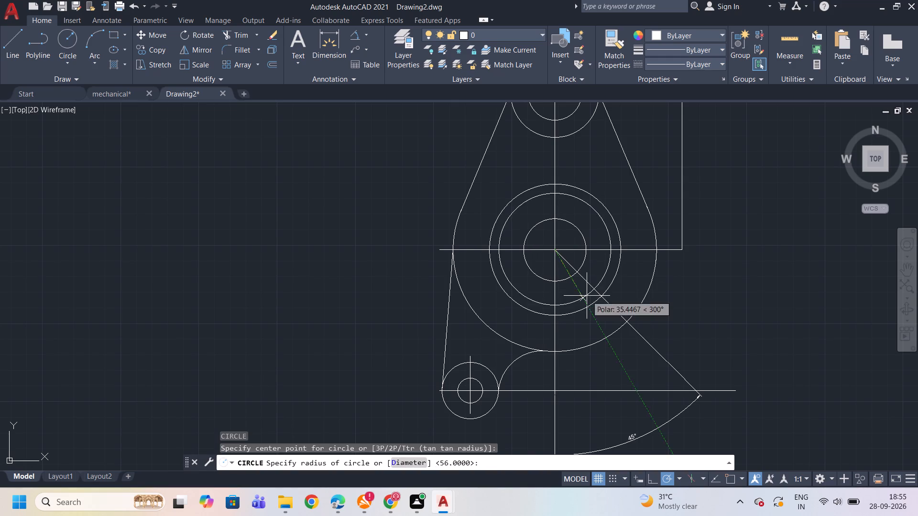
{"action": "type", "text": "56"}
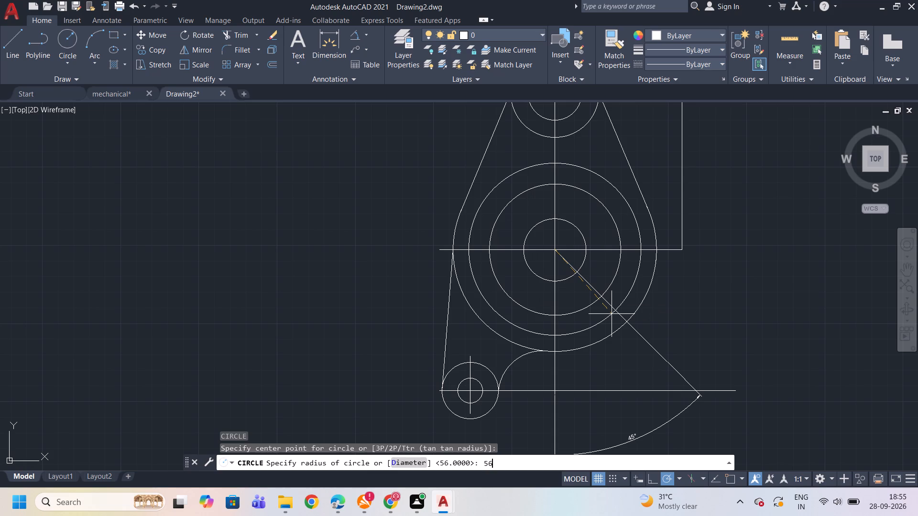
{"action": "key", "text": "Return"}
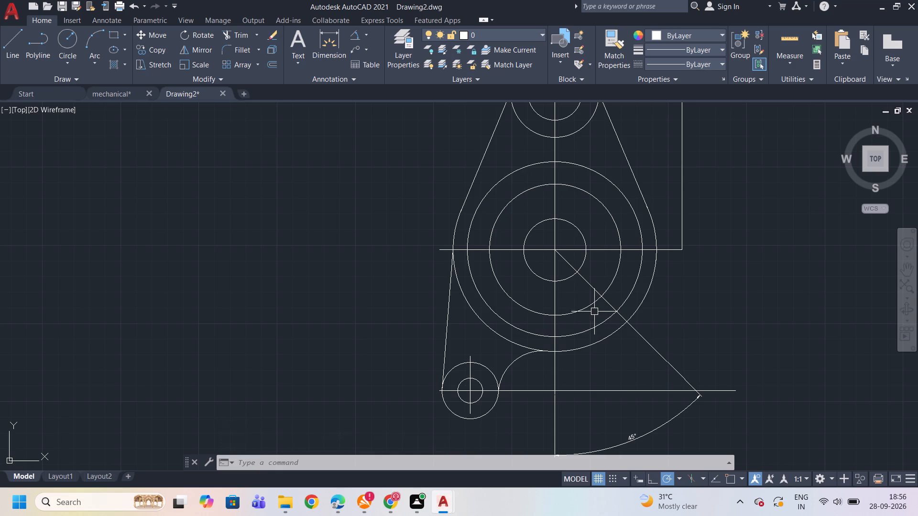
Delete the radius 42 concentric circle, the one just inside the radius 56 circle.
{"action": "left_click", "coordinate": [504, 212]}
{"action": "key", "text": "Delete"}
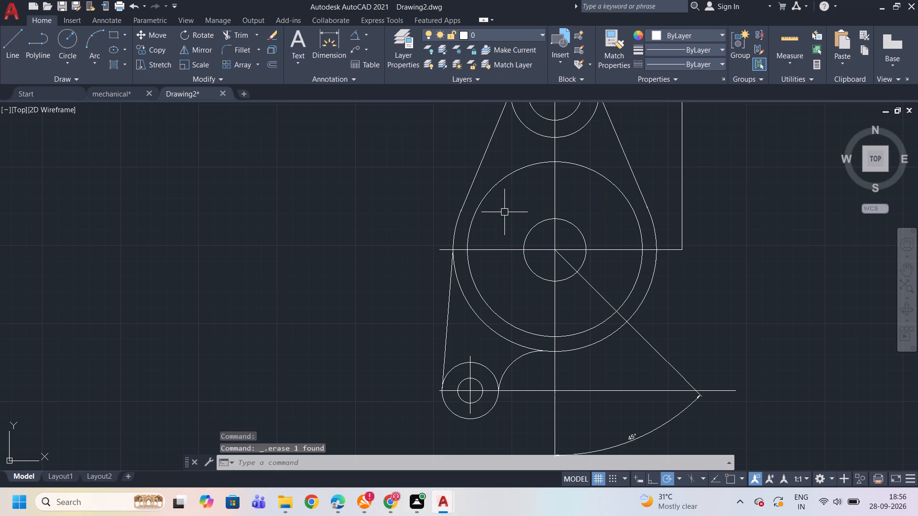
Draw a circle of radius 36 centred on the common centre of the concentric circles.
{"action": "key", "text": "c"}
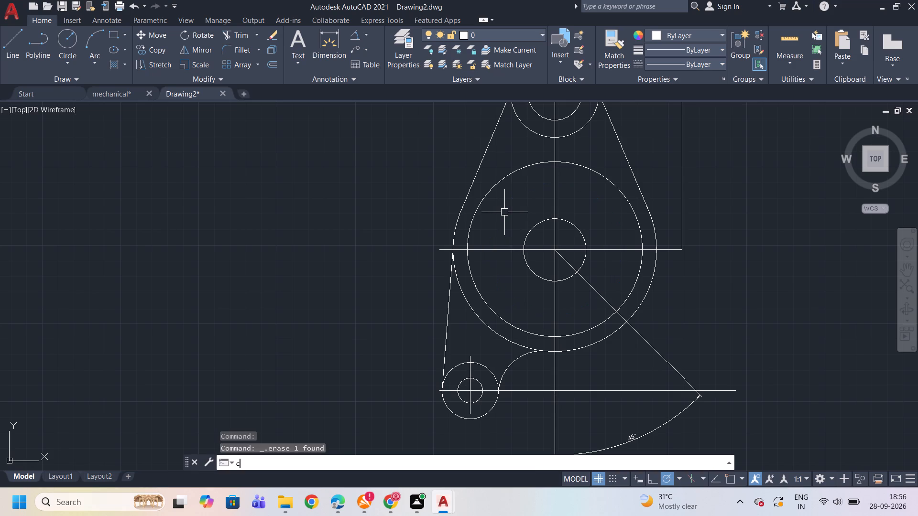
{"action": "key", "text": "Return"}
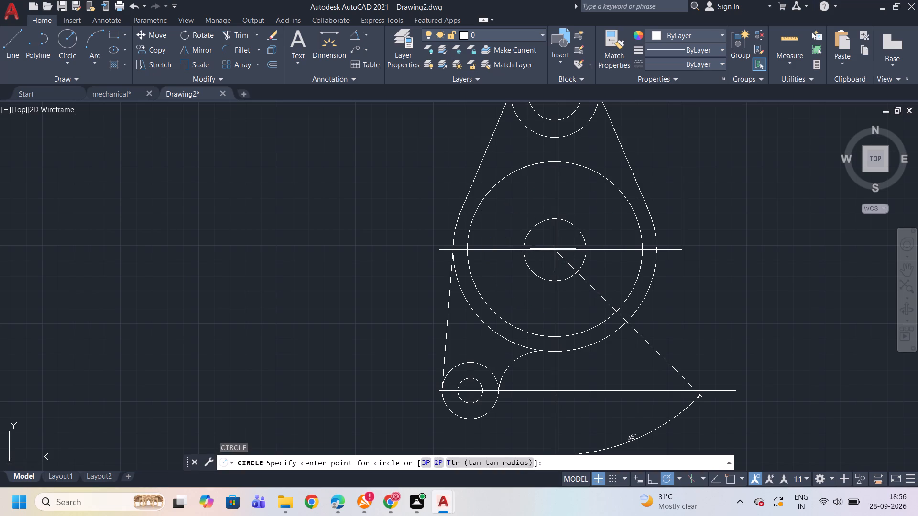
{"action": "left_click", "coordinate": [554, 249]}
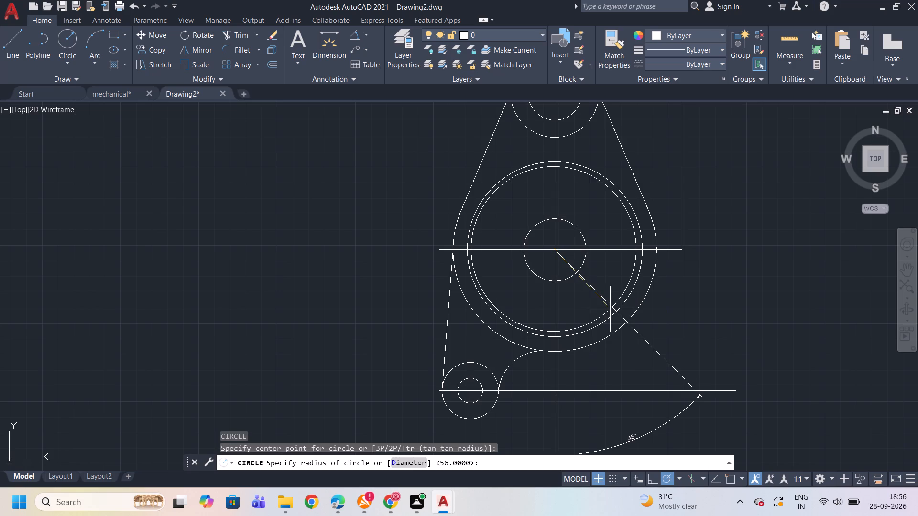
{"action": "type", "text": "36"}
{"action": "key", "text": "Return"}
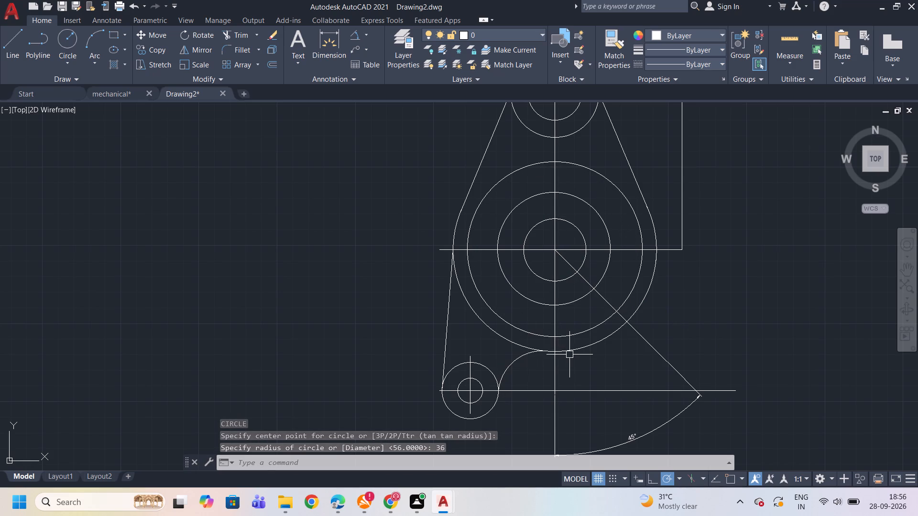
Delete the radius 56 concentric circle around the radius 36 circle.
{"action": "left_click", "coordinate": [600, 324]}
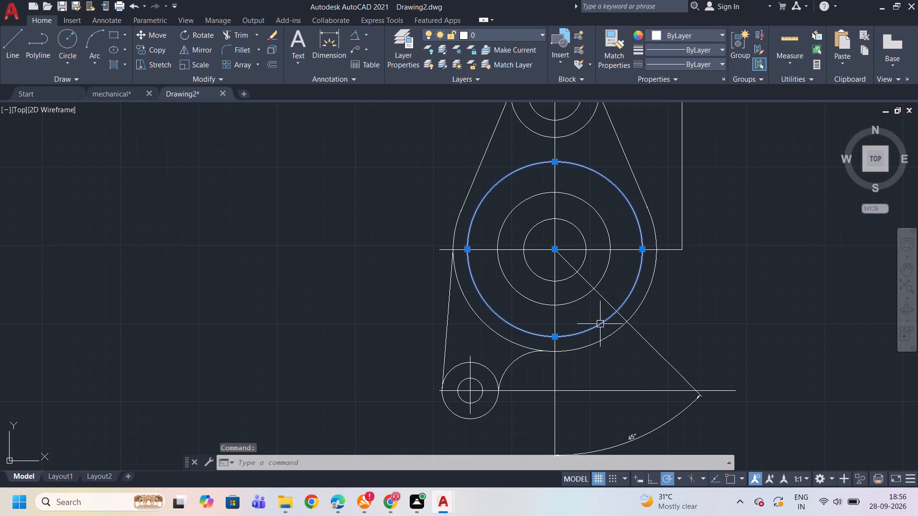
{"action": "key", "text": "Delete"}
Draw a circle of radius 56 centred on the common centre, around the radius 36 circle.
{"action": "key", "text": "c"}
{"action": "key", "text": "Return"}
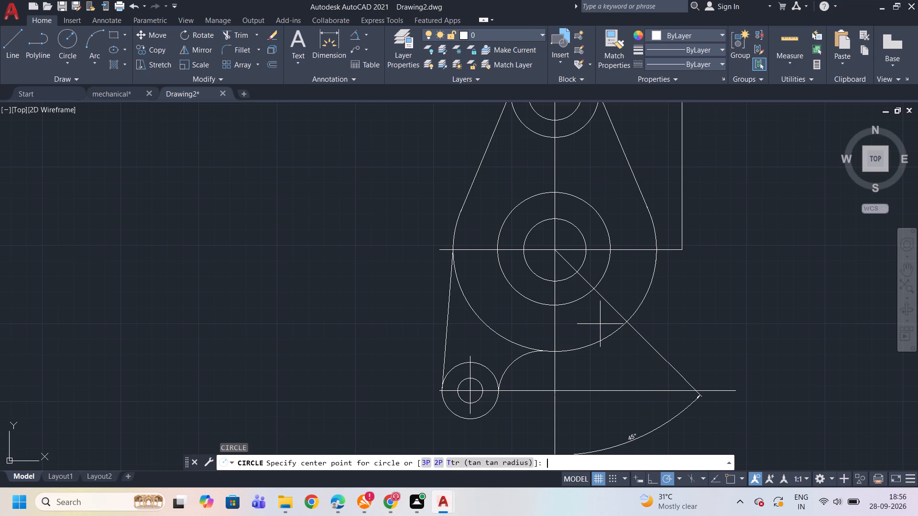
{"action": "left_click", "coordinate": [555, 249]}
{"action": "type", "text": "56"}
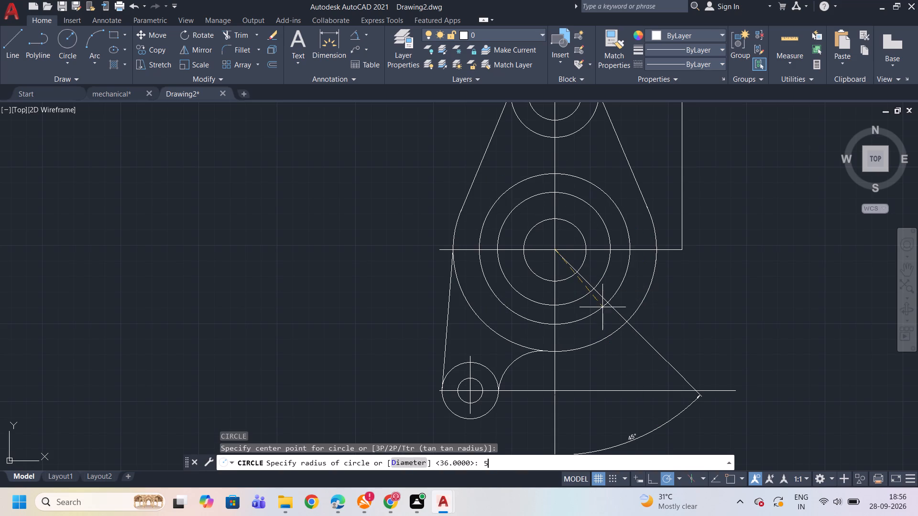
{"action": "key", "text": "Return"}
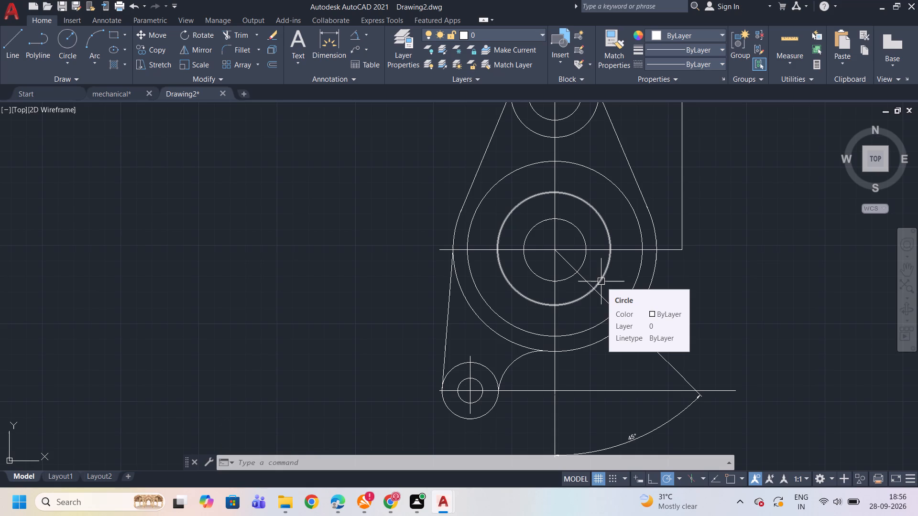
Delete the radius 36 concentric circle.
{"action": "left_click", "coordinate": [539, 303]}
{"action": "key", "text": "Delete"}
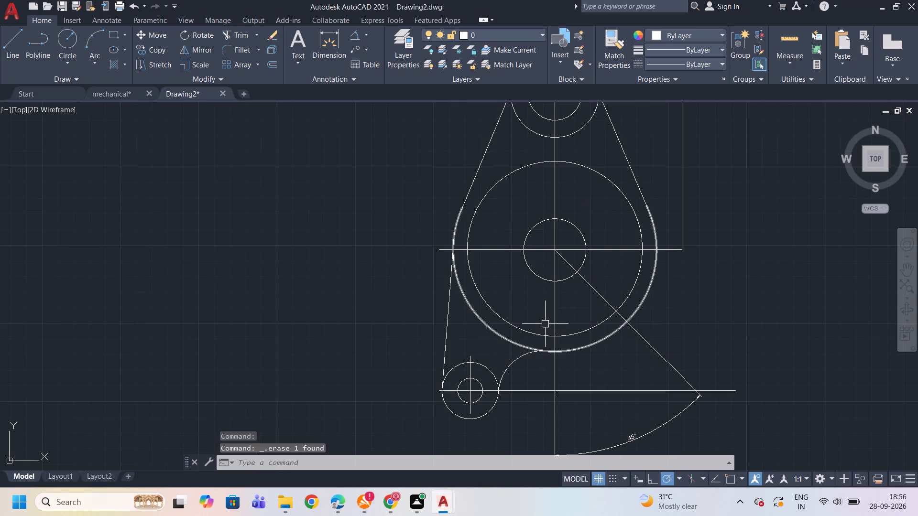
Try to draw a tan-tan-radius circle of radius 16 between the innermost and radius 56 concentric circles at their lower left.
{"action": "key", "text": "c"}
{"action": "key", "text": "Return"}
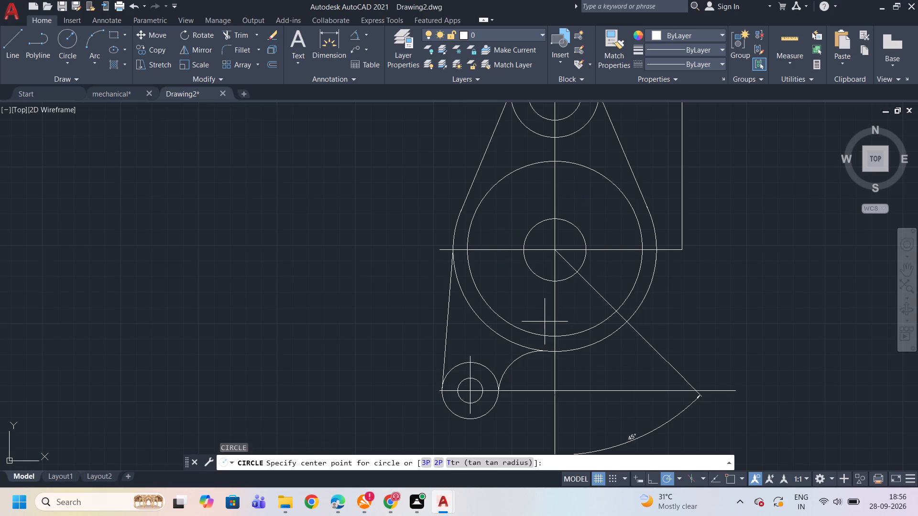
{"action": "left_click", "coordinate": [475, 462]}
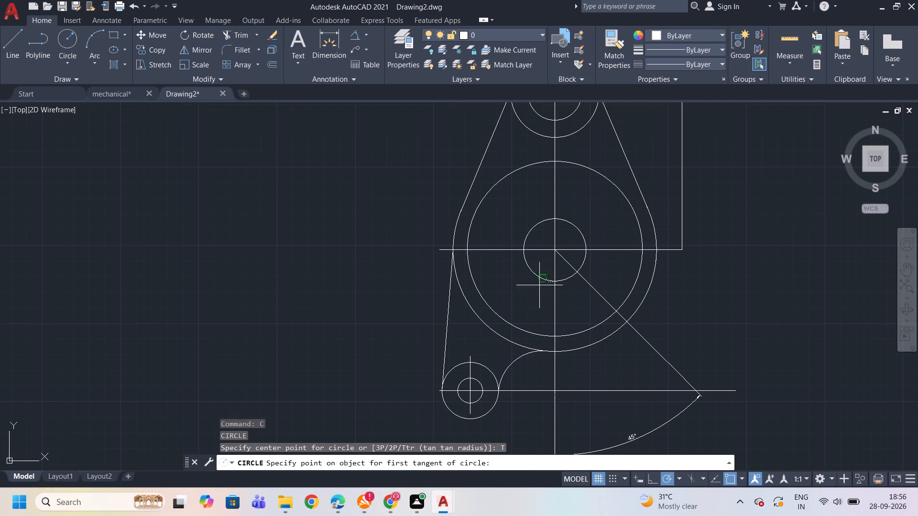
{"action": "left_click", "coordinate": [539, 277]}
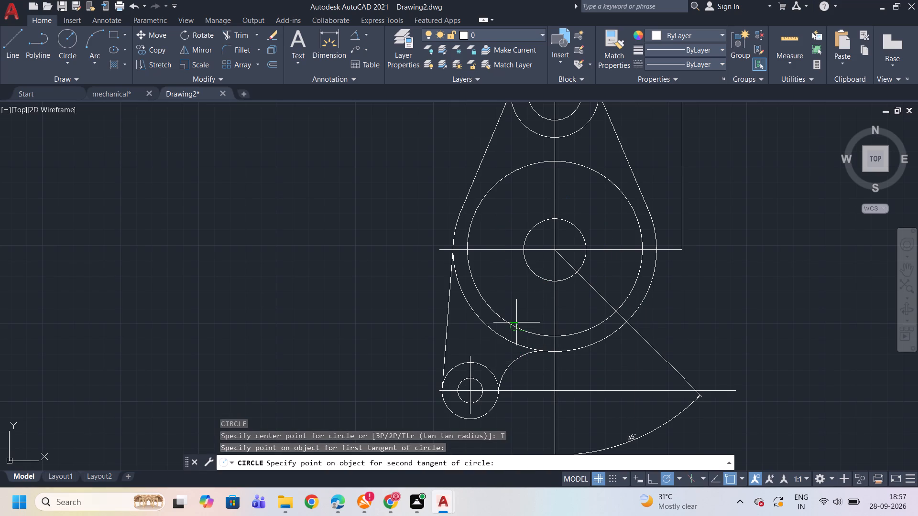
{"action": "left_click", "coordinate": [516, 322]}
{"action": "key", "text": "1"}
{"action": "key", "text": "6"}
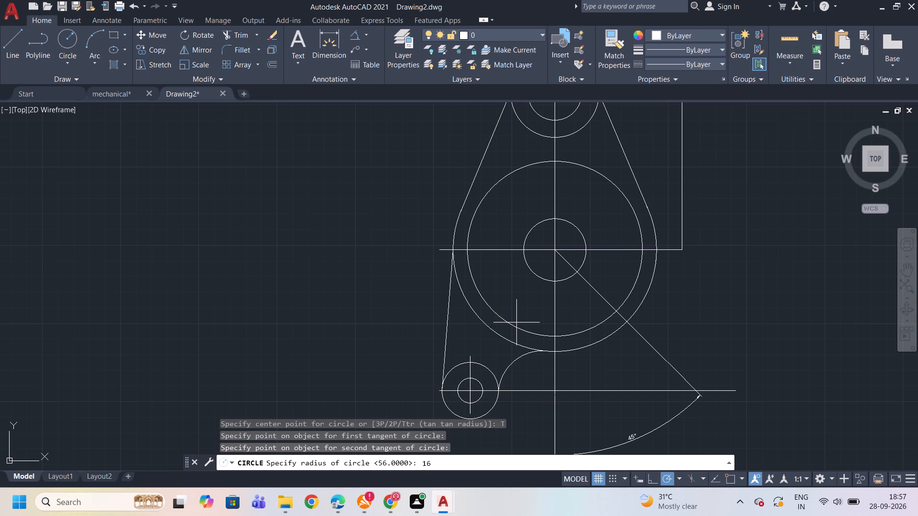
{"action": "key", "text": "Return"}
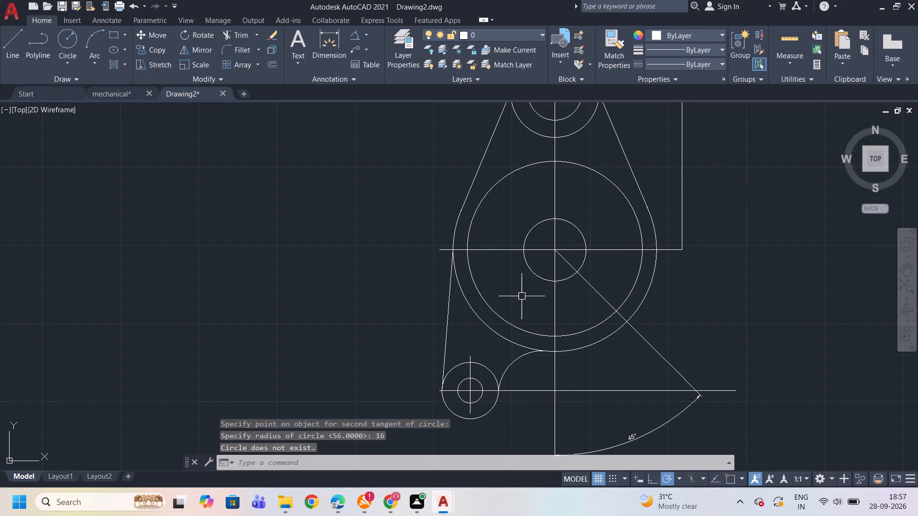
Draw a circle of radius 36 centred on the common centre, between the innermost and radius 56 circles.
{"action": "key", "text": "c"}
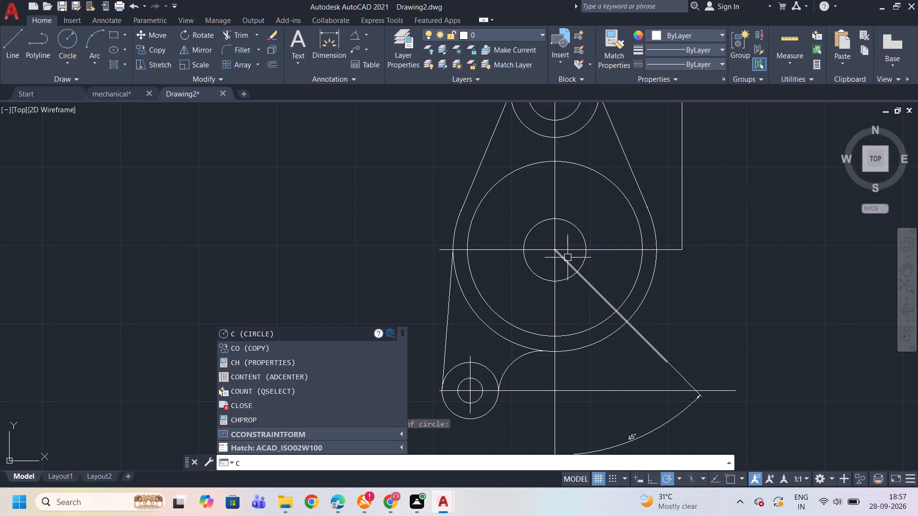
{"action": "key", "text": "Return"}
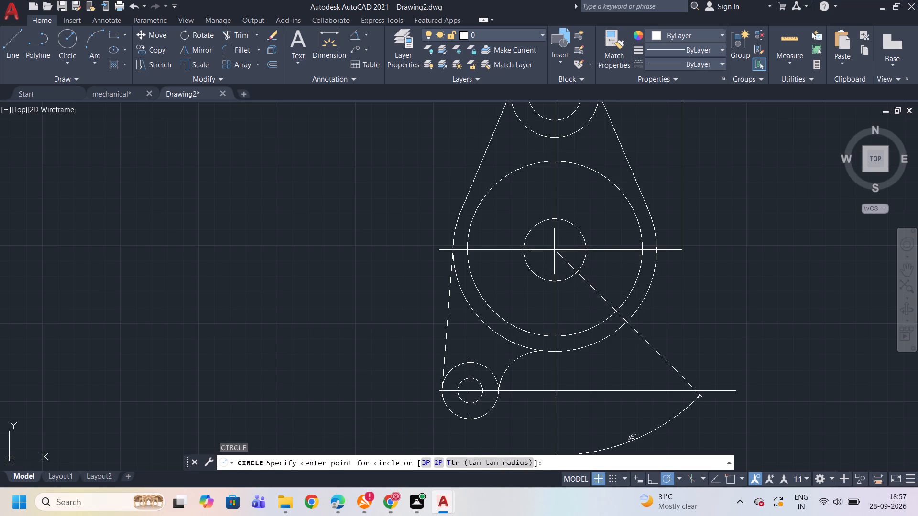
{"action": "left_click", "coordinate": [554, 249]}
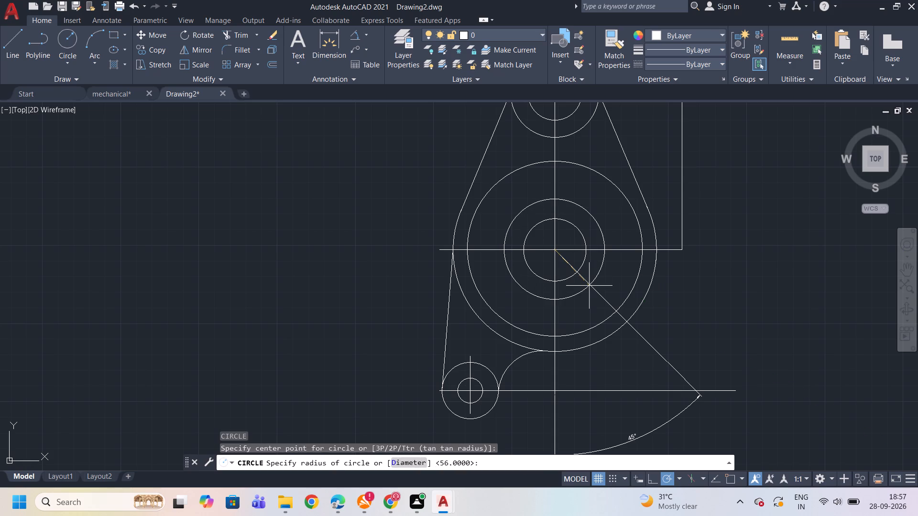
{"action": "type", "text": "36"}
{"action": "key", "text": "Return"}
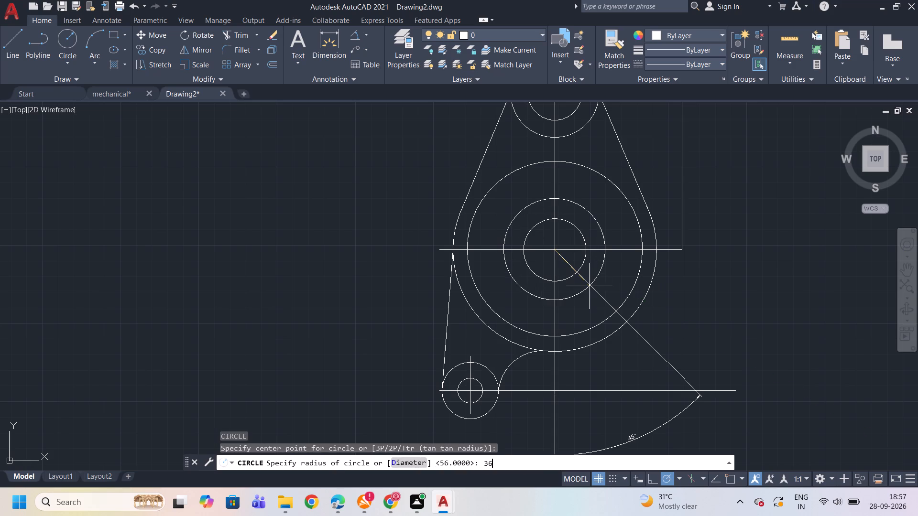
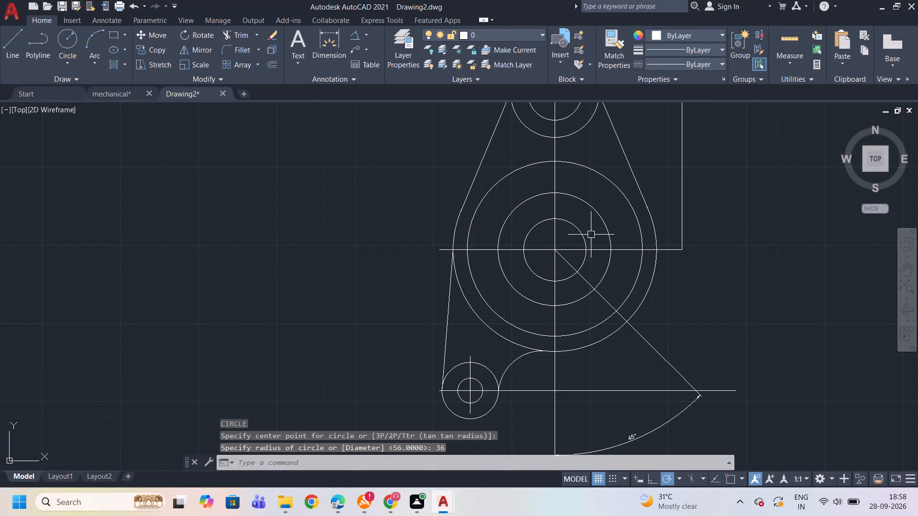
Delete the radius 56 concentric circle.
{"action": "left_click", "coordinate": [606, 175]}
{"action": "key", "text": "Delete"}
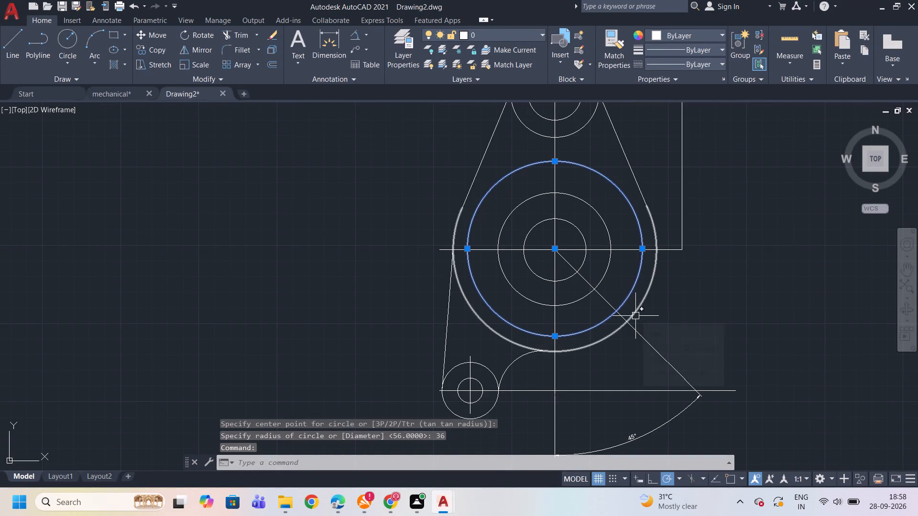
Draw a circle of radius 52 centred on the common centre, around the radius 36 circle.
{"action": "key", "text": "c"}
{"action": "key", "text": "Return"}
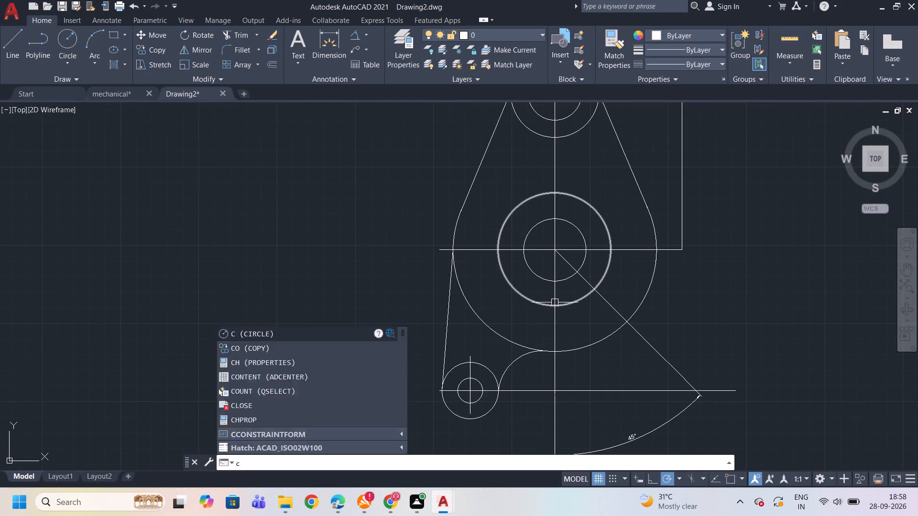
{"action": "left_click", "coordinate": [555, 250]}
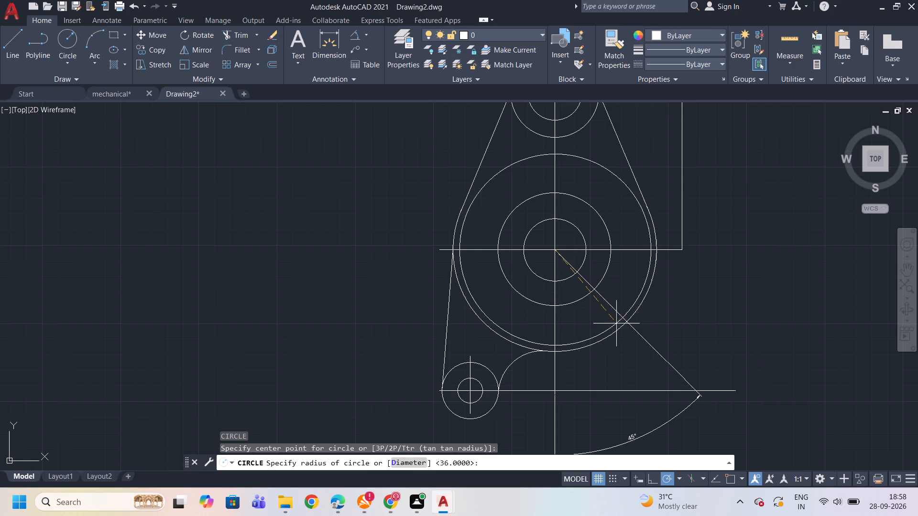
{"action": "type", "text": "52"}
{"action": "key", "text": "Return"}
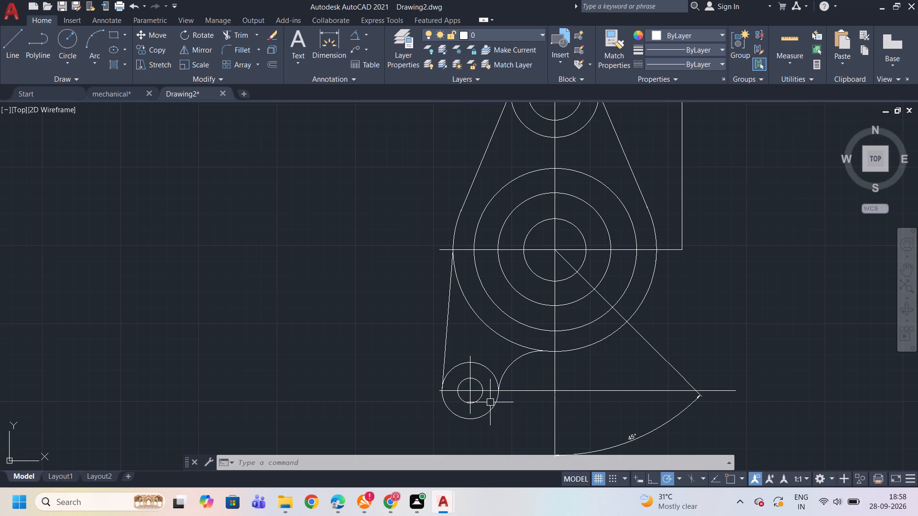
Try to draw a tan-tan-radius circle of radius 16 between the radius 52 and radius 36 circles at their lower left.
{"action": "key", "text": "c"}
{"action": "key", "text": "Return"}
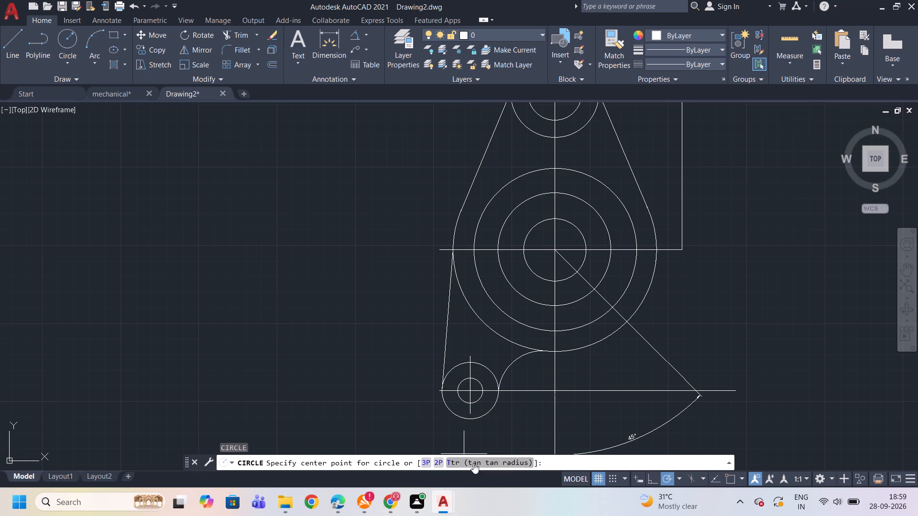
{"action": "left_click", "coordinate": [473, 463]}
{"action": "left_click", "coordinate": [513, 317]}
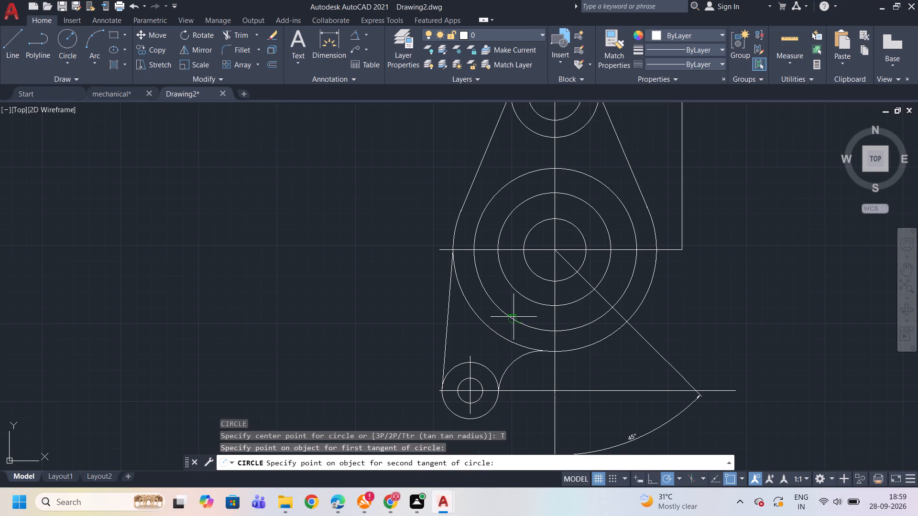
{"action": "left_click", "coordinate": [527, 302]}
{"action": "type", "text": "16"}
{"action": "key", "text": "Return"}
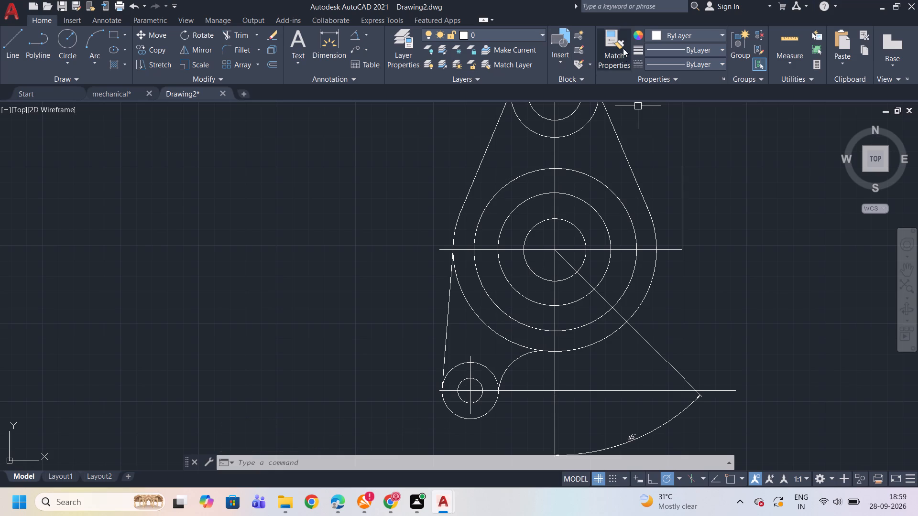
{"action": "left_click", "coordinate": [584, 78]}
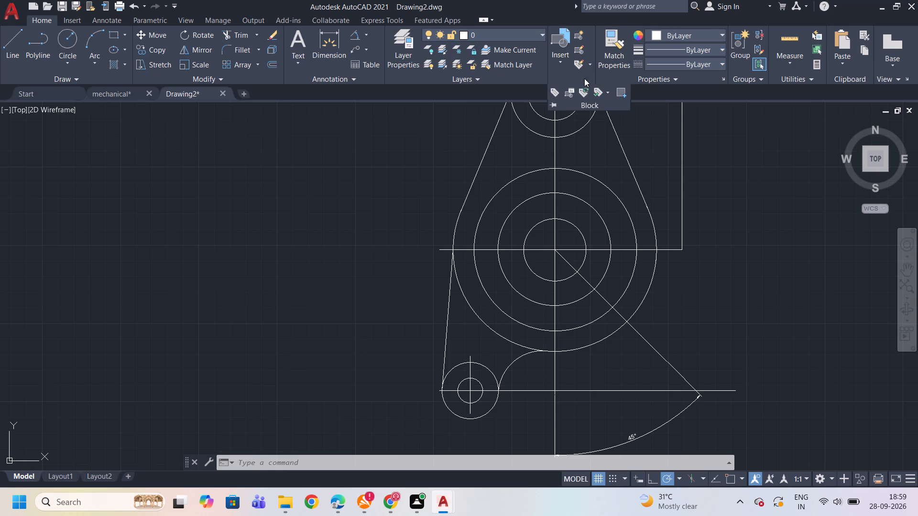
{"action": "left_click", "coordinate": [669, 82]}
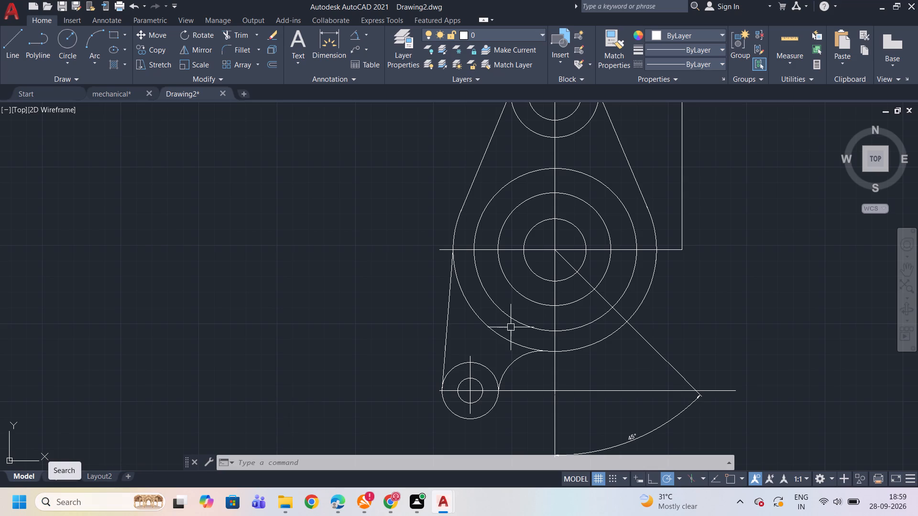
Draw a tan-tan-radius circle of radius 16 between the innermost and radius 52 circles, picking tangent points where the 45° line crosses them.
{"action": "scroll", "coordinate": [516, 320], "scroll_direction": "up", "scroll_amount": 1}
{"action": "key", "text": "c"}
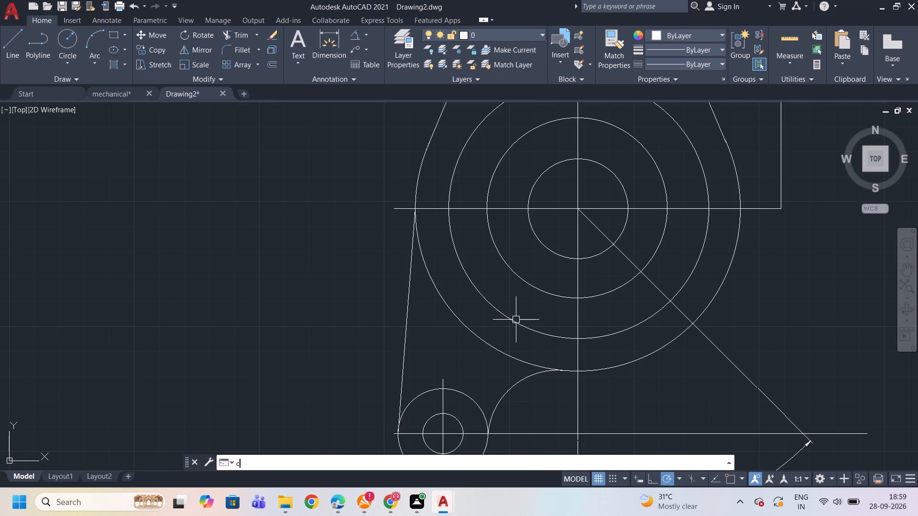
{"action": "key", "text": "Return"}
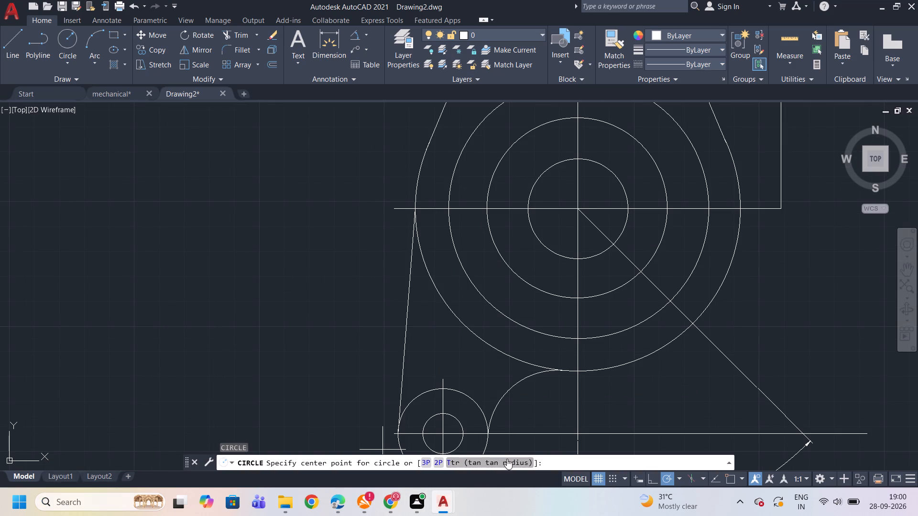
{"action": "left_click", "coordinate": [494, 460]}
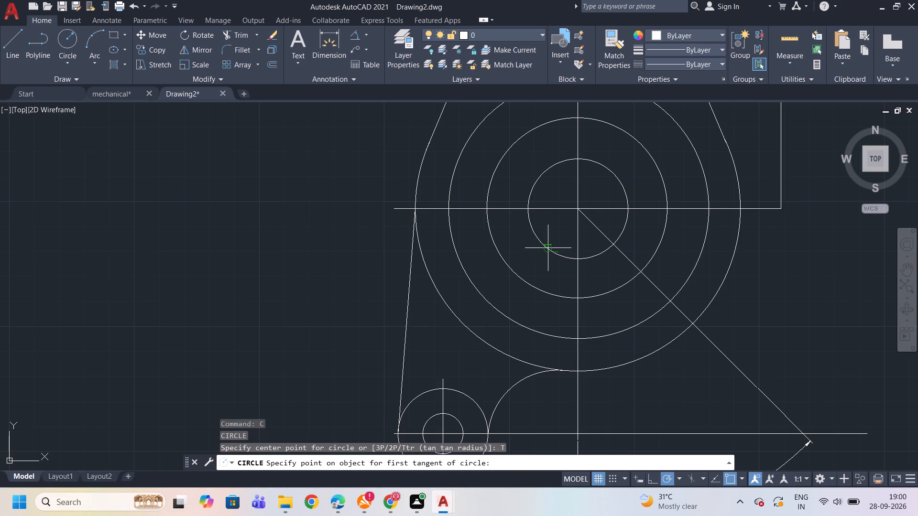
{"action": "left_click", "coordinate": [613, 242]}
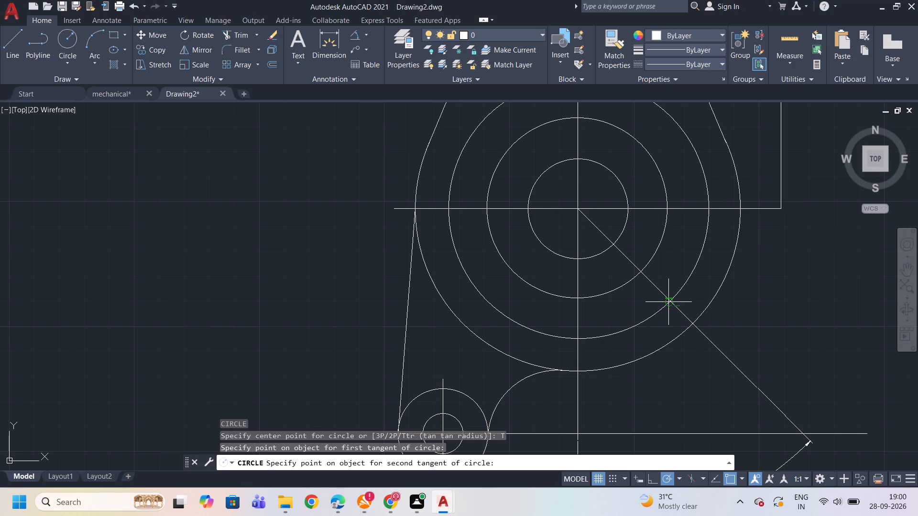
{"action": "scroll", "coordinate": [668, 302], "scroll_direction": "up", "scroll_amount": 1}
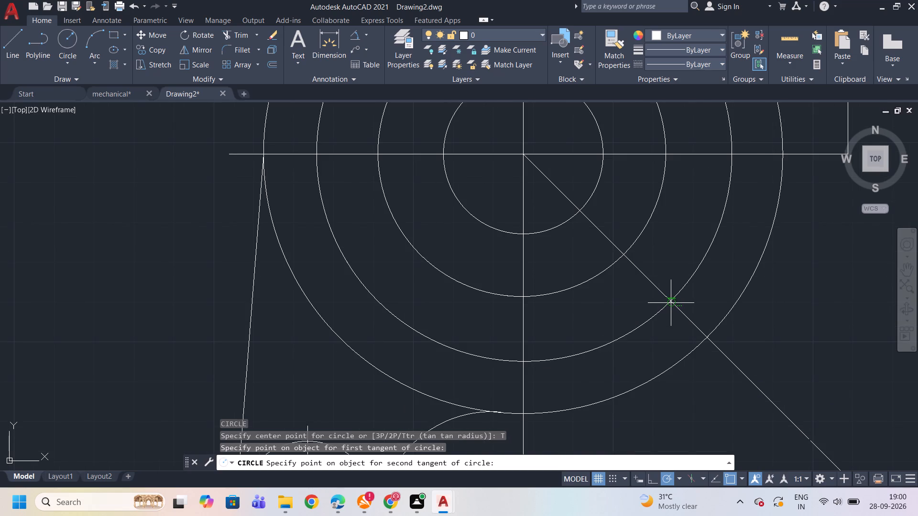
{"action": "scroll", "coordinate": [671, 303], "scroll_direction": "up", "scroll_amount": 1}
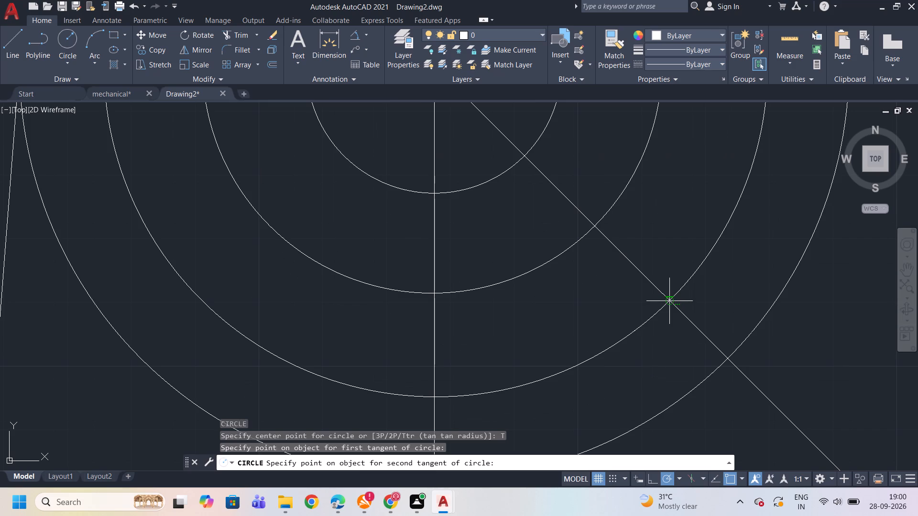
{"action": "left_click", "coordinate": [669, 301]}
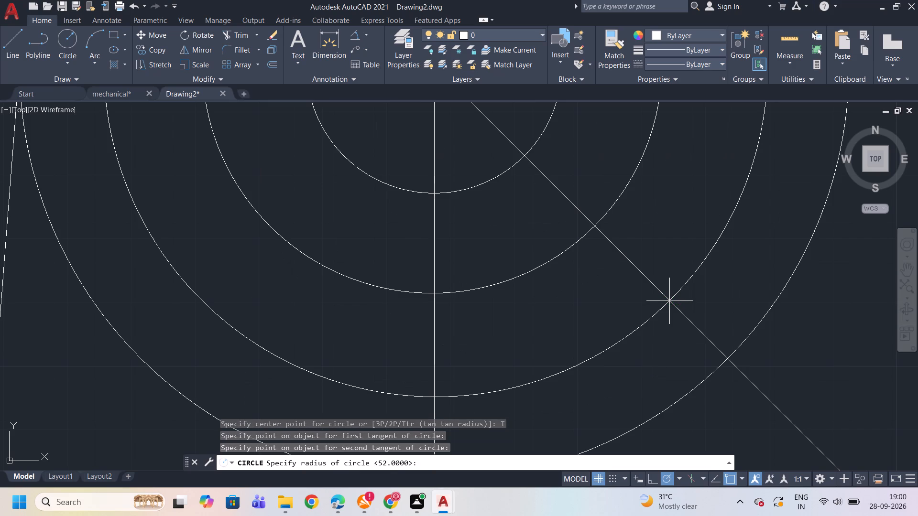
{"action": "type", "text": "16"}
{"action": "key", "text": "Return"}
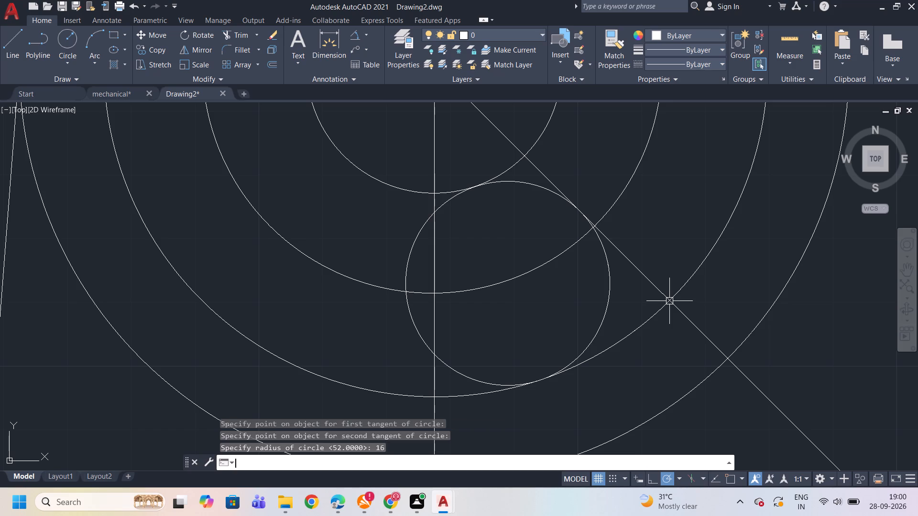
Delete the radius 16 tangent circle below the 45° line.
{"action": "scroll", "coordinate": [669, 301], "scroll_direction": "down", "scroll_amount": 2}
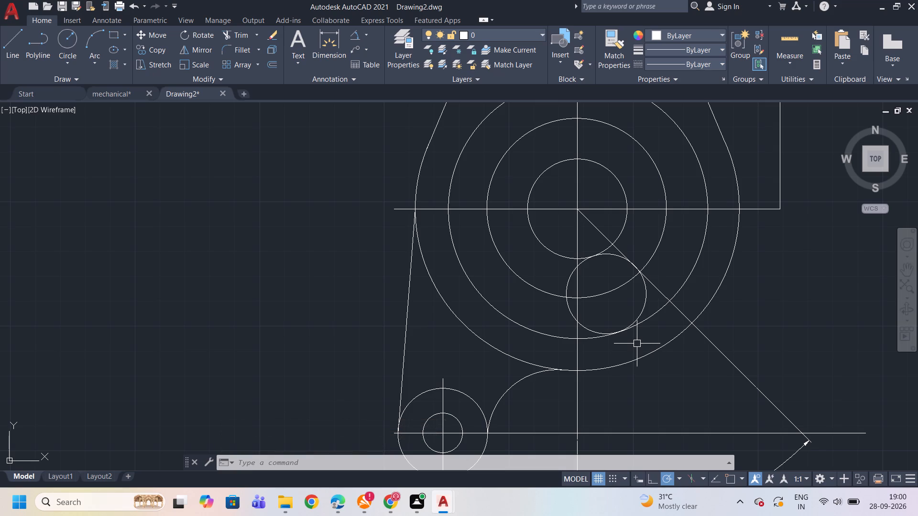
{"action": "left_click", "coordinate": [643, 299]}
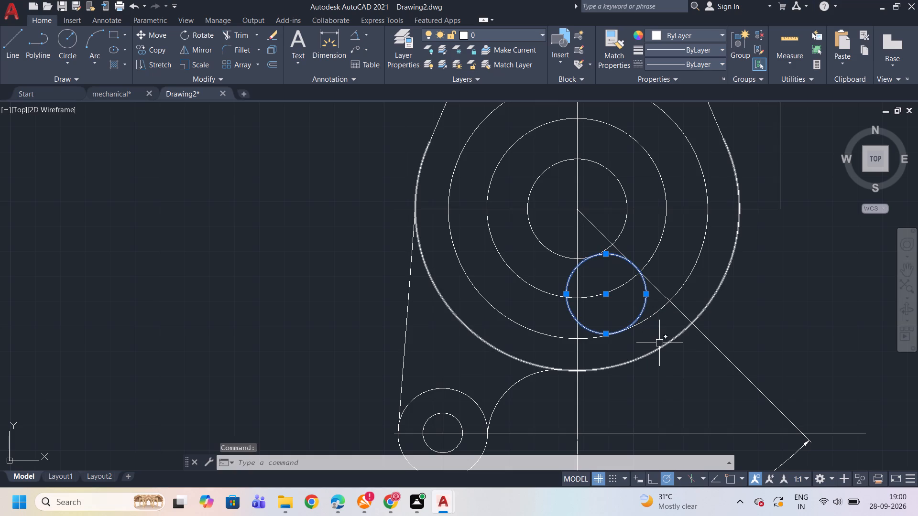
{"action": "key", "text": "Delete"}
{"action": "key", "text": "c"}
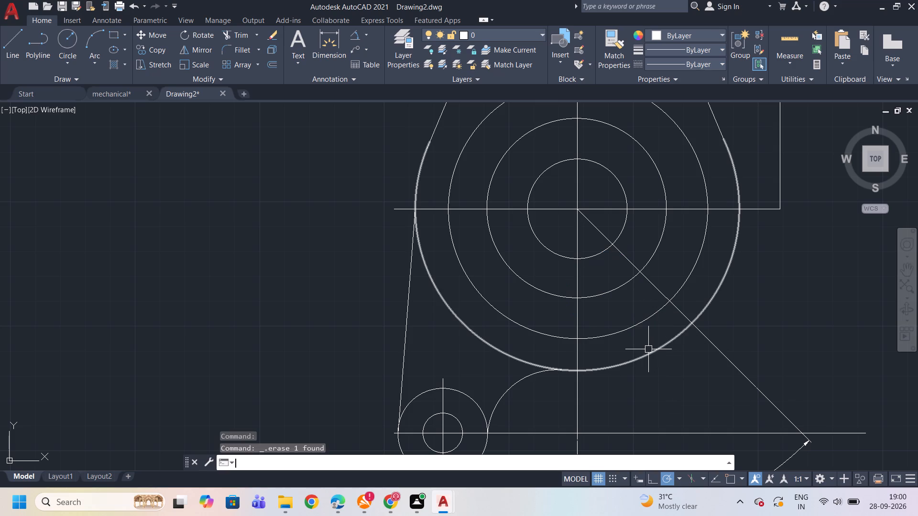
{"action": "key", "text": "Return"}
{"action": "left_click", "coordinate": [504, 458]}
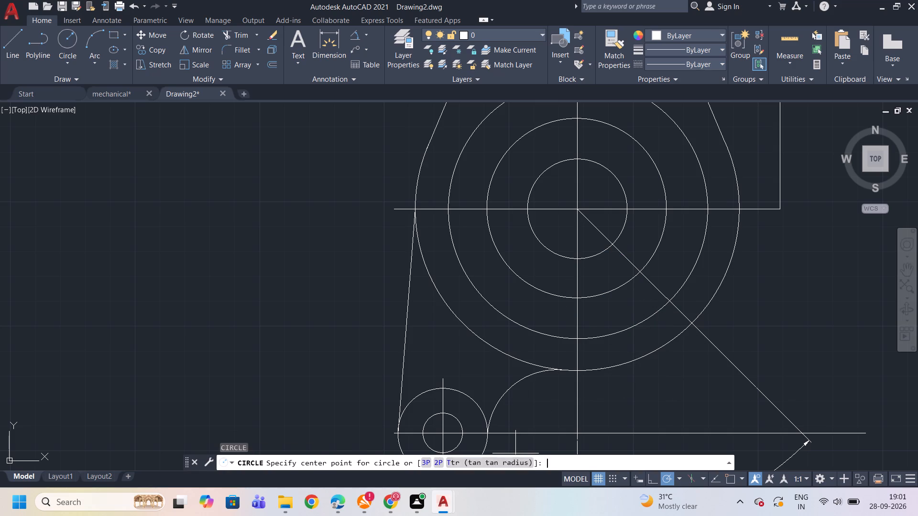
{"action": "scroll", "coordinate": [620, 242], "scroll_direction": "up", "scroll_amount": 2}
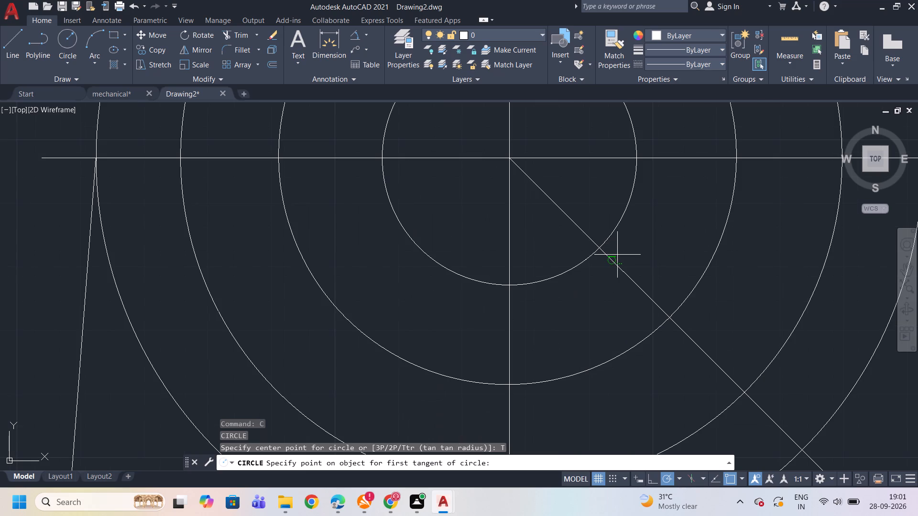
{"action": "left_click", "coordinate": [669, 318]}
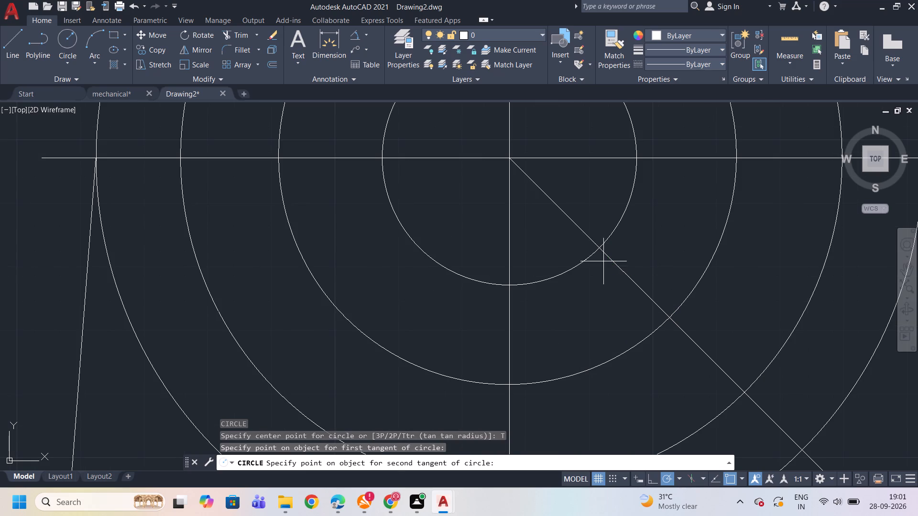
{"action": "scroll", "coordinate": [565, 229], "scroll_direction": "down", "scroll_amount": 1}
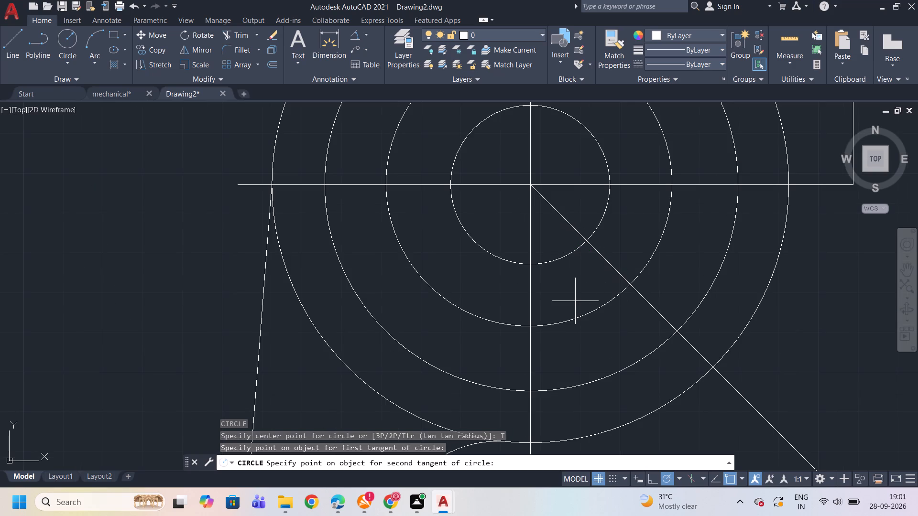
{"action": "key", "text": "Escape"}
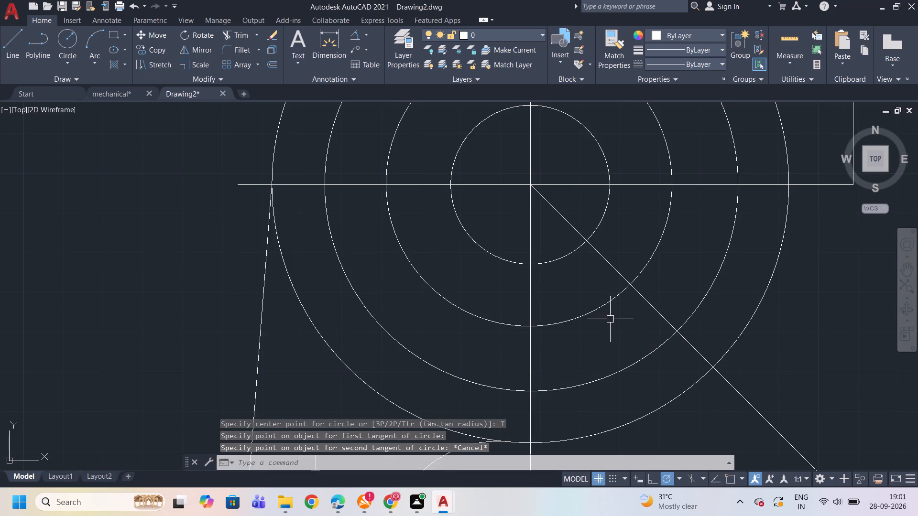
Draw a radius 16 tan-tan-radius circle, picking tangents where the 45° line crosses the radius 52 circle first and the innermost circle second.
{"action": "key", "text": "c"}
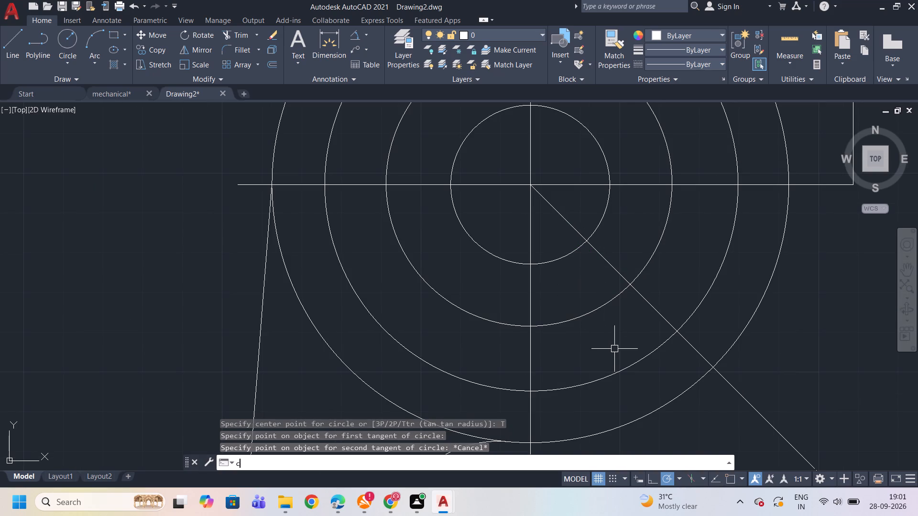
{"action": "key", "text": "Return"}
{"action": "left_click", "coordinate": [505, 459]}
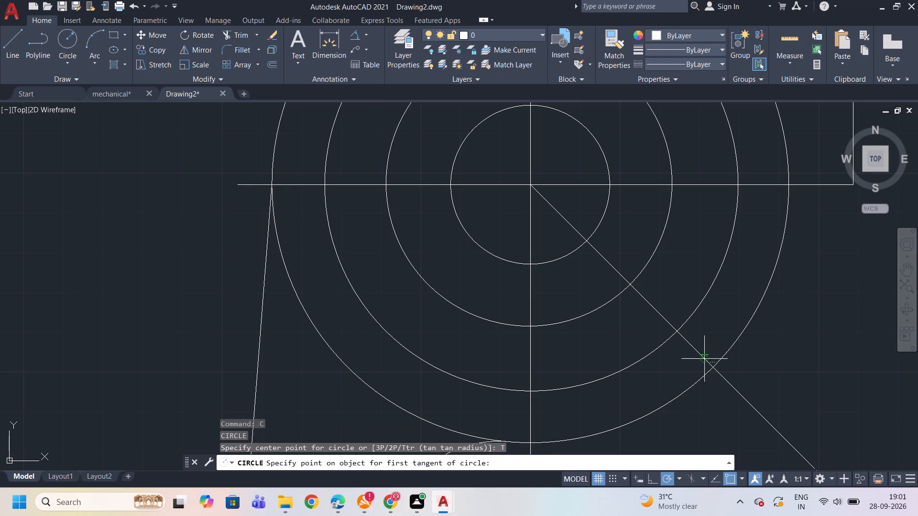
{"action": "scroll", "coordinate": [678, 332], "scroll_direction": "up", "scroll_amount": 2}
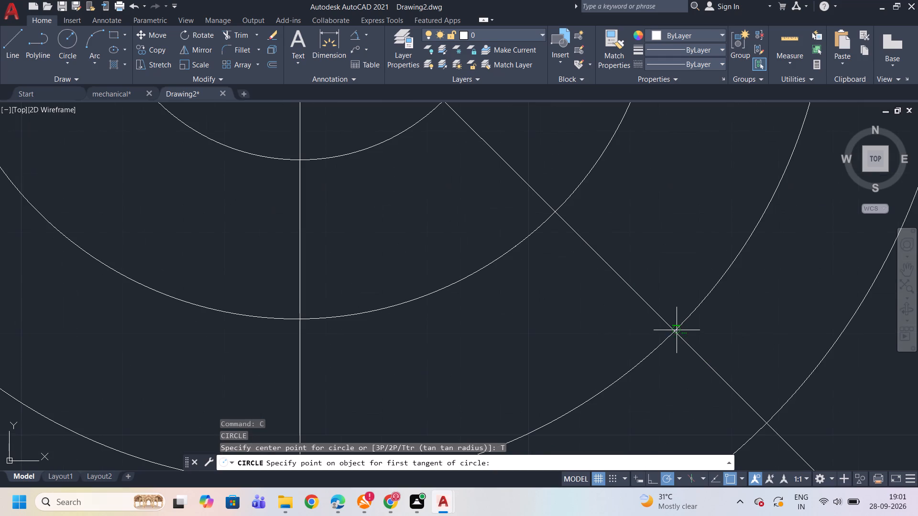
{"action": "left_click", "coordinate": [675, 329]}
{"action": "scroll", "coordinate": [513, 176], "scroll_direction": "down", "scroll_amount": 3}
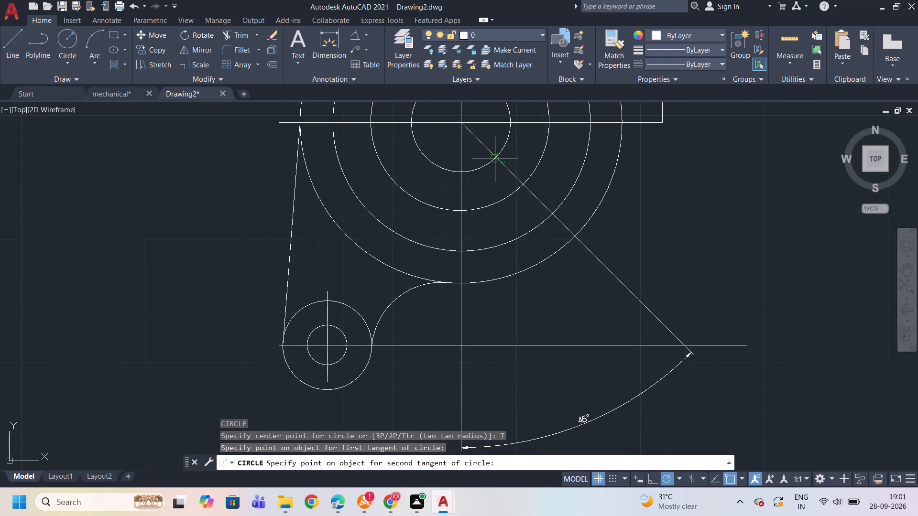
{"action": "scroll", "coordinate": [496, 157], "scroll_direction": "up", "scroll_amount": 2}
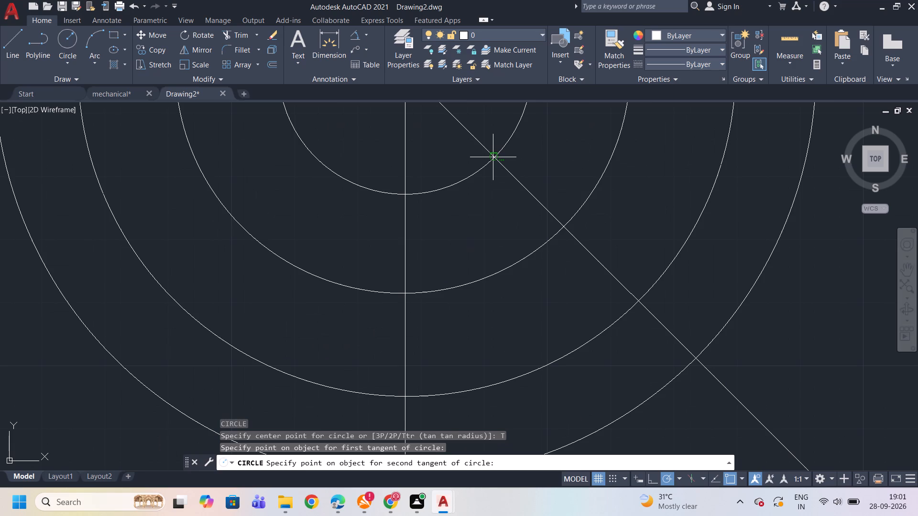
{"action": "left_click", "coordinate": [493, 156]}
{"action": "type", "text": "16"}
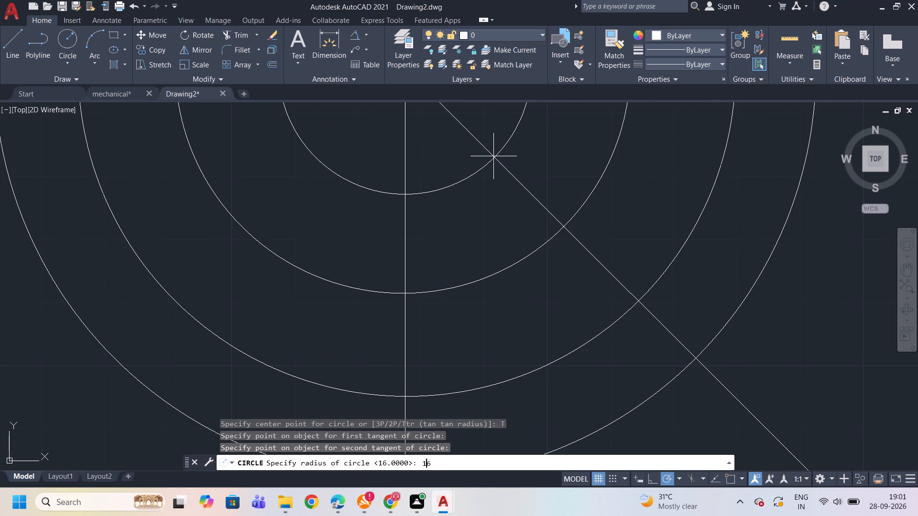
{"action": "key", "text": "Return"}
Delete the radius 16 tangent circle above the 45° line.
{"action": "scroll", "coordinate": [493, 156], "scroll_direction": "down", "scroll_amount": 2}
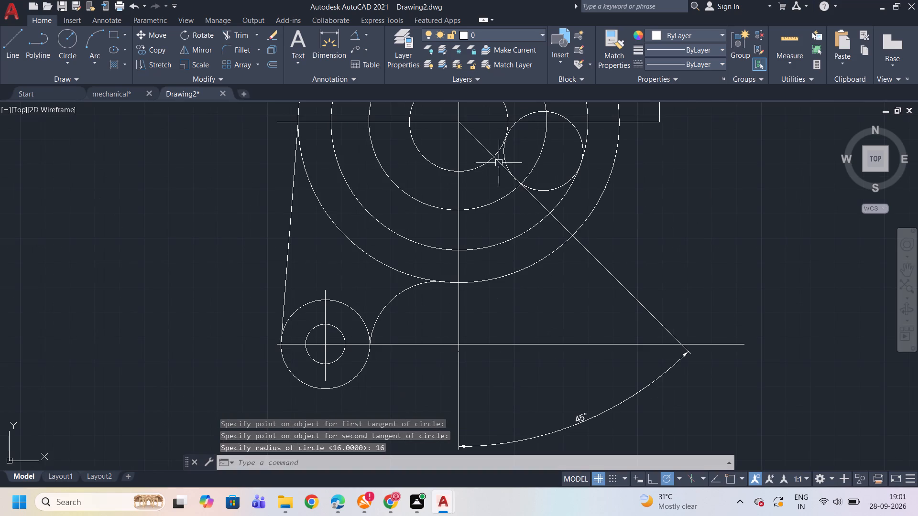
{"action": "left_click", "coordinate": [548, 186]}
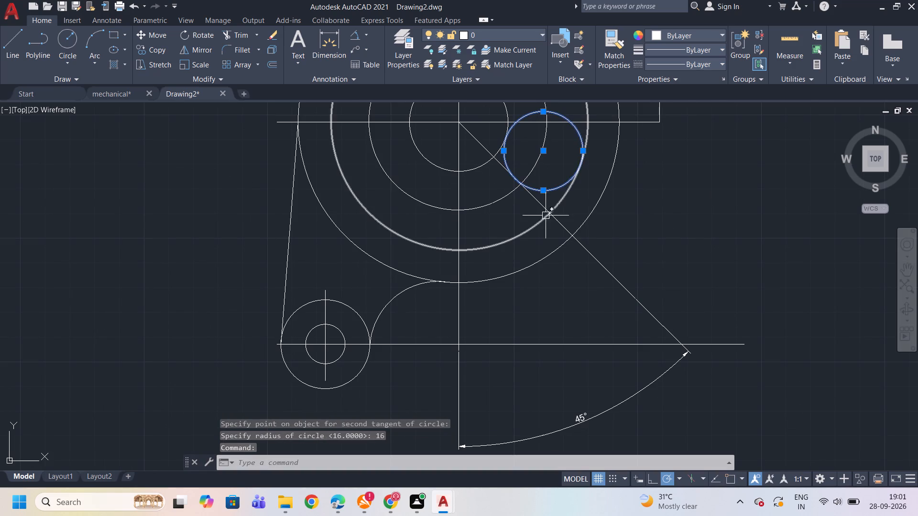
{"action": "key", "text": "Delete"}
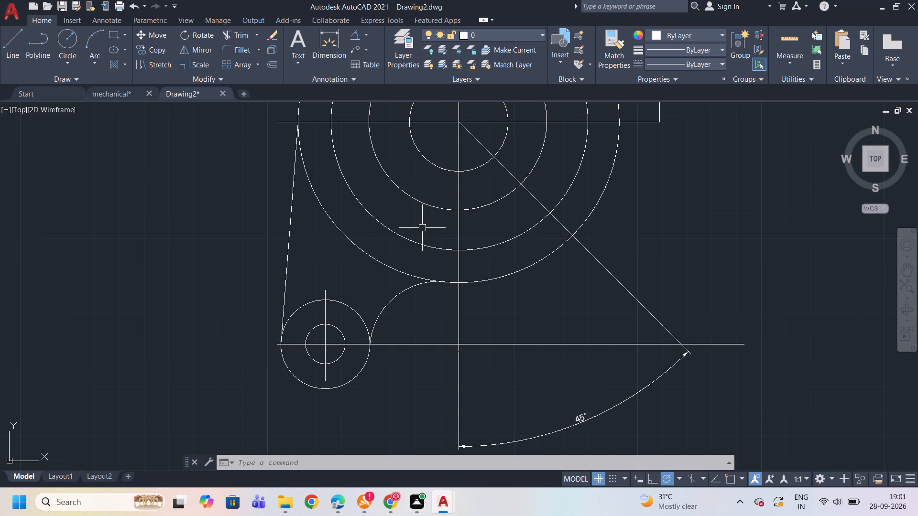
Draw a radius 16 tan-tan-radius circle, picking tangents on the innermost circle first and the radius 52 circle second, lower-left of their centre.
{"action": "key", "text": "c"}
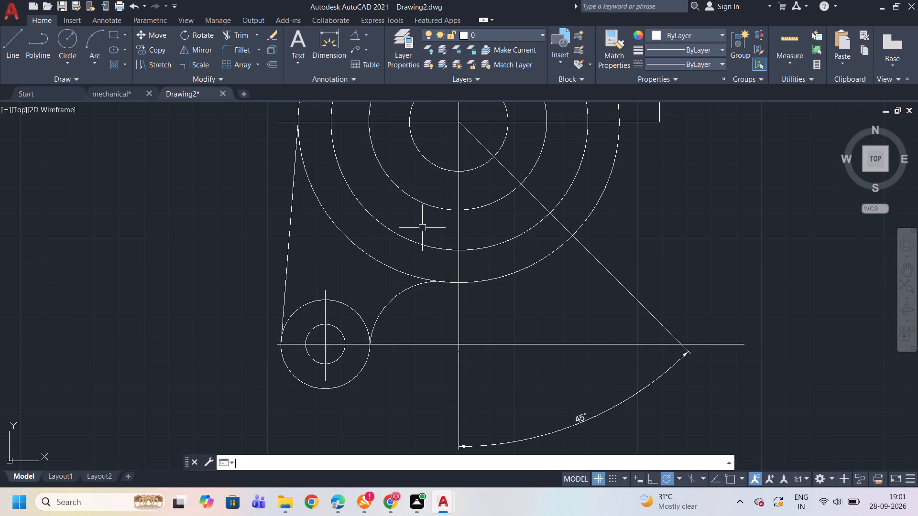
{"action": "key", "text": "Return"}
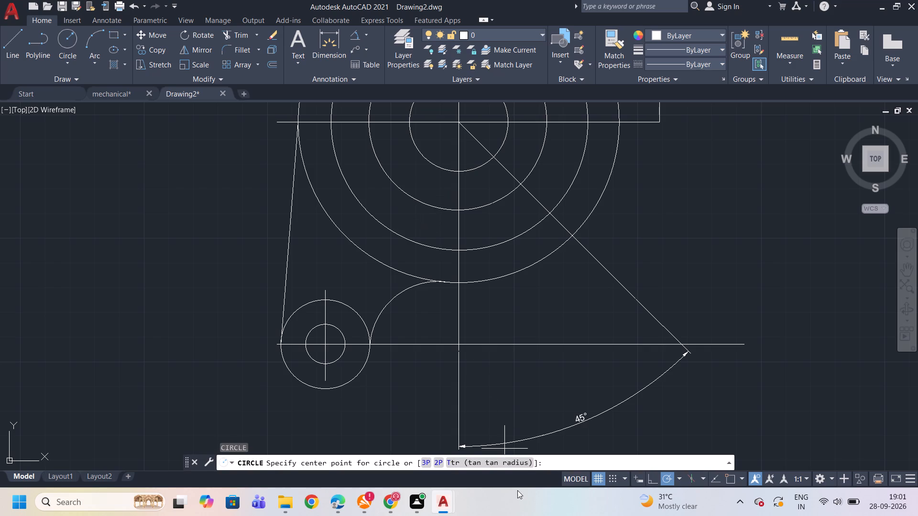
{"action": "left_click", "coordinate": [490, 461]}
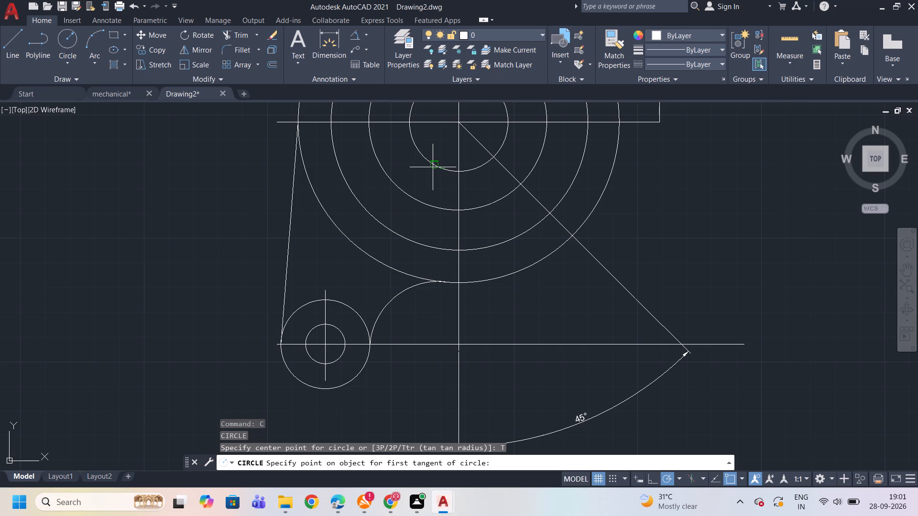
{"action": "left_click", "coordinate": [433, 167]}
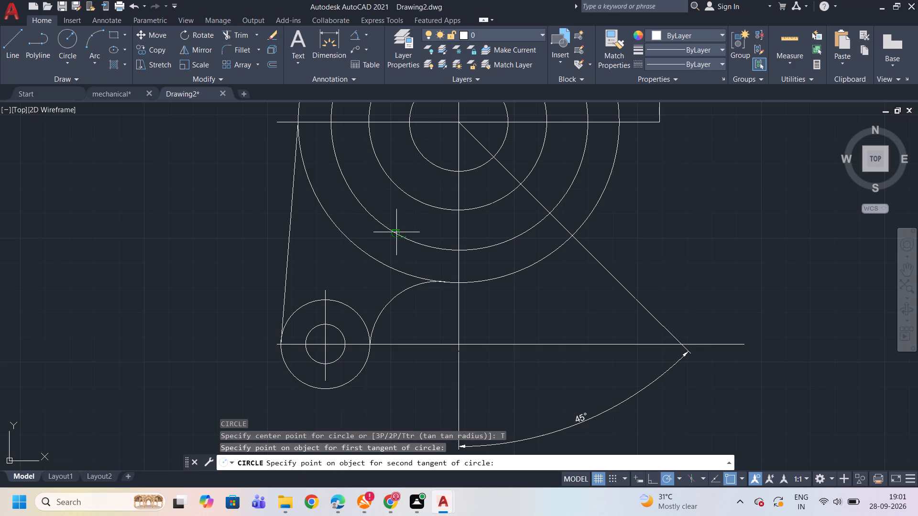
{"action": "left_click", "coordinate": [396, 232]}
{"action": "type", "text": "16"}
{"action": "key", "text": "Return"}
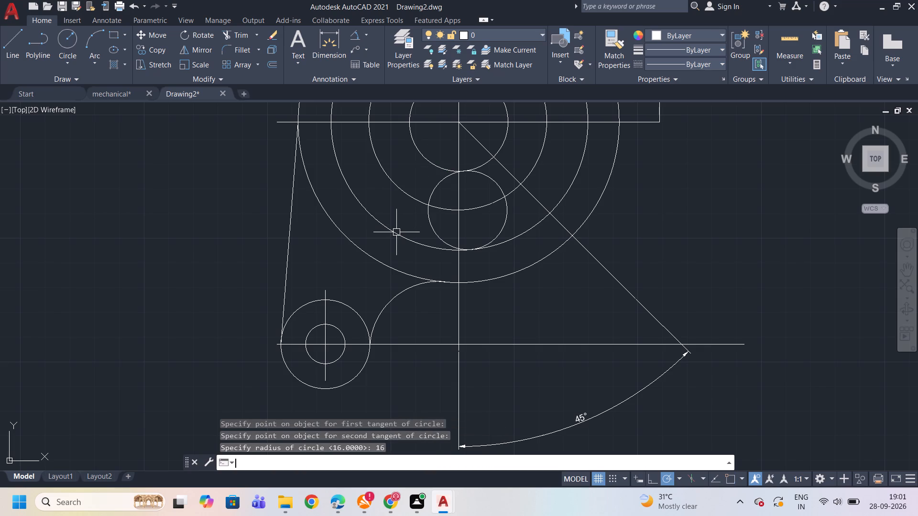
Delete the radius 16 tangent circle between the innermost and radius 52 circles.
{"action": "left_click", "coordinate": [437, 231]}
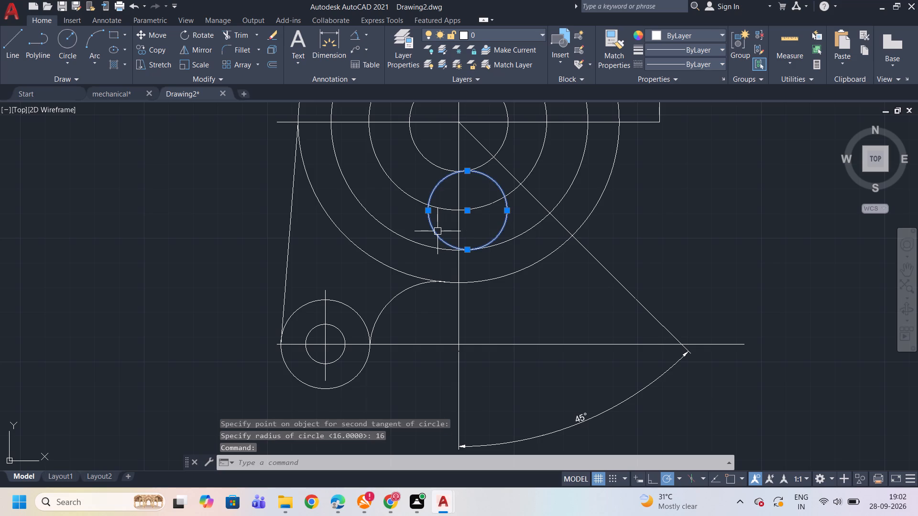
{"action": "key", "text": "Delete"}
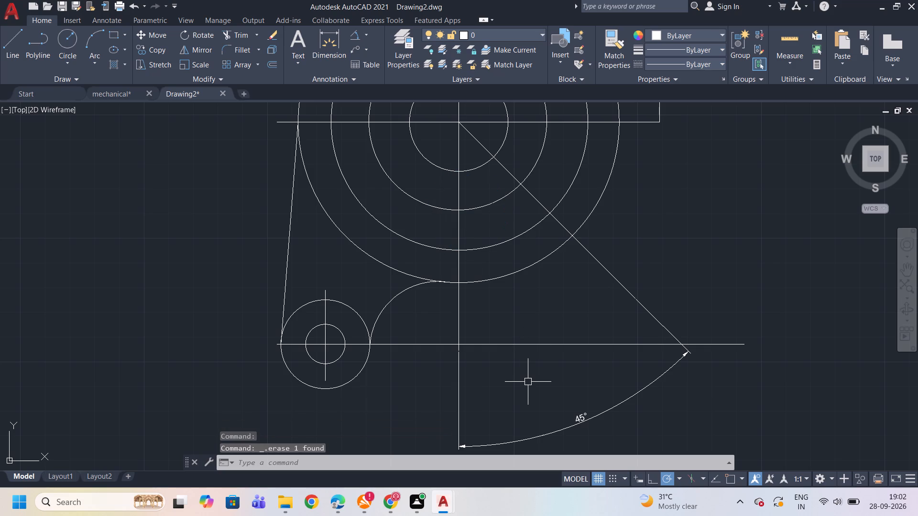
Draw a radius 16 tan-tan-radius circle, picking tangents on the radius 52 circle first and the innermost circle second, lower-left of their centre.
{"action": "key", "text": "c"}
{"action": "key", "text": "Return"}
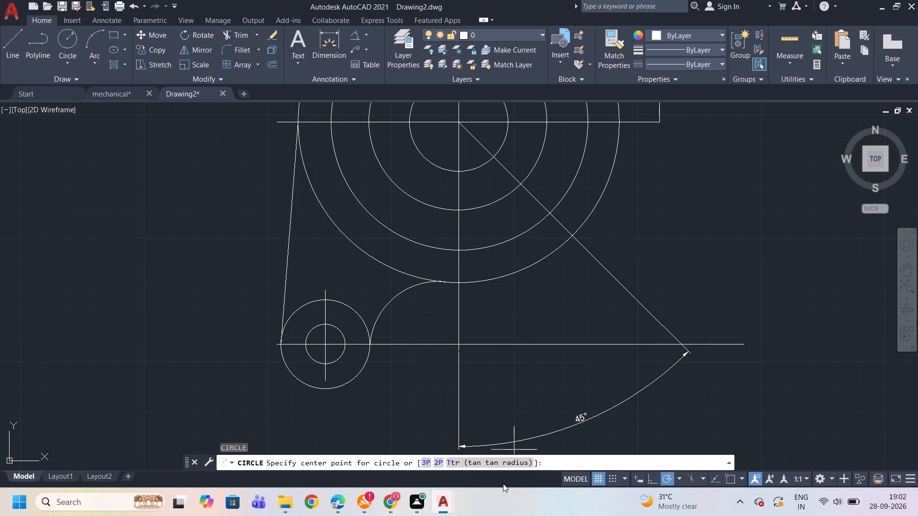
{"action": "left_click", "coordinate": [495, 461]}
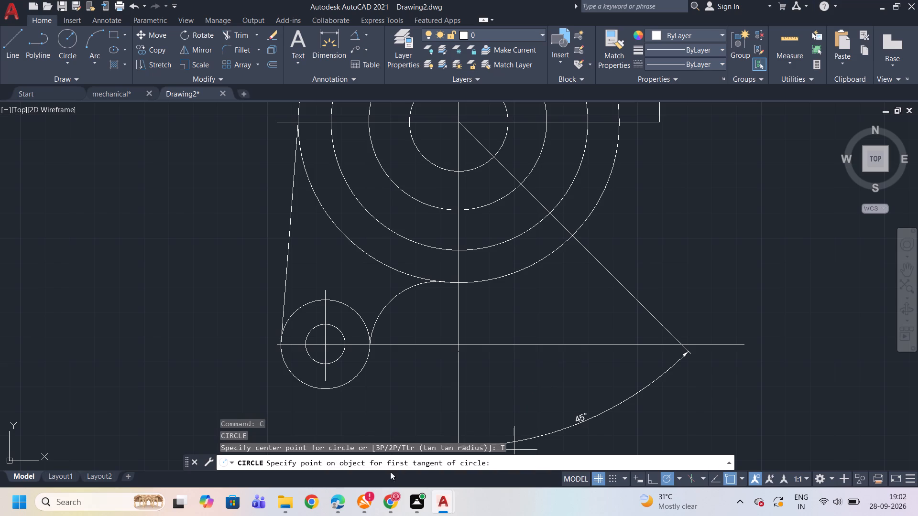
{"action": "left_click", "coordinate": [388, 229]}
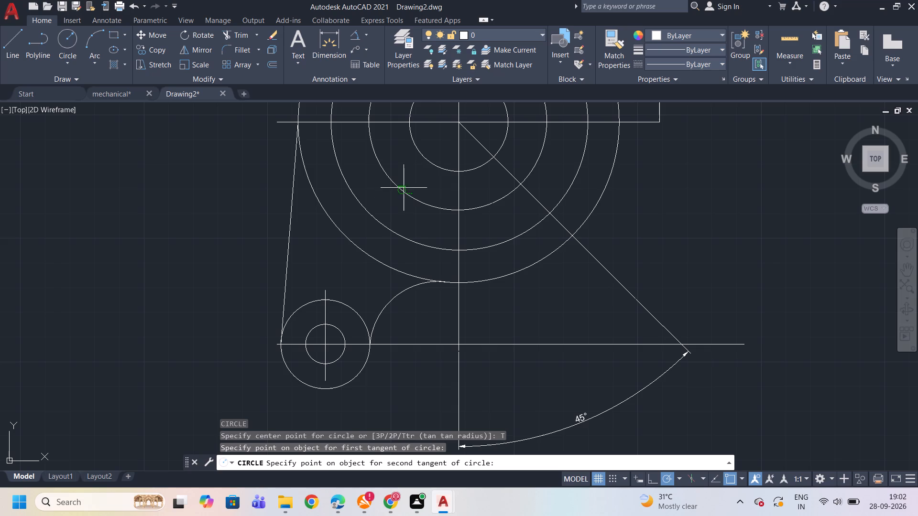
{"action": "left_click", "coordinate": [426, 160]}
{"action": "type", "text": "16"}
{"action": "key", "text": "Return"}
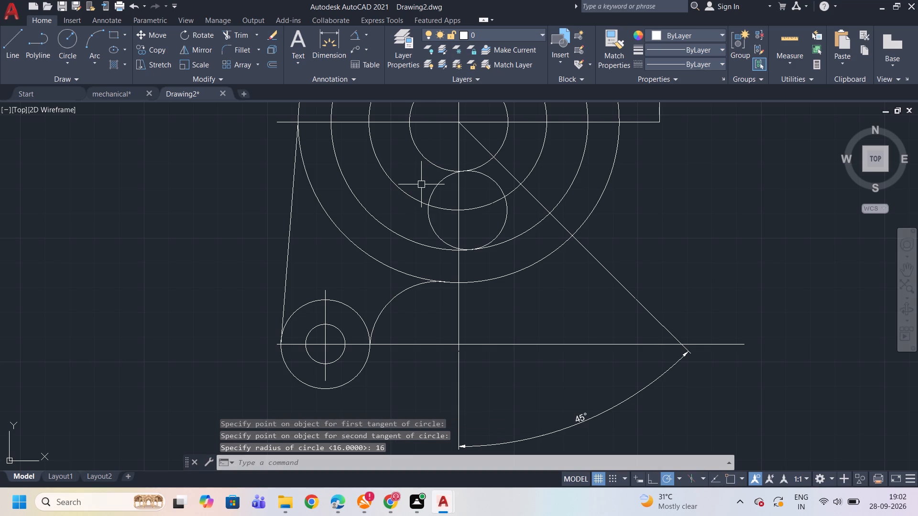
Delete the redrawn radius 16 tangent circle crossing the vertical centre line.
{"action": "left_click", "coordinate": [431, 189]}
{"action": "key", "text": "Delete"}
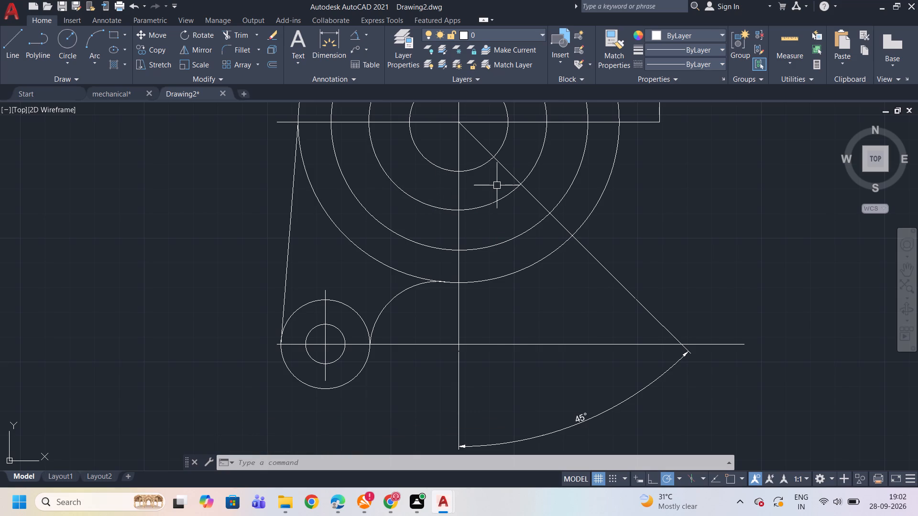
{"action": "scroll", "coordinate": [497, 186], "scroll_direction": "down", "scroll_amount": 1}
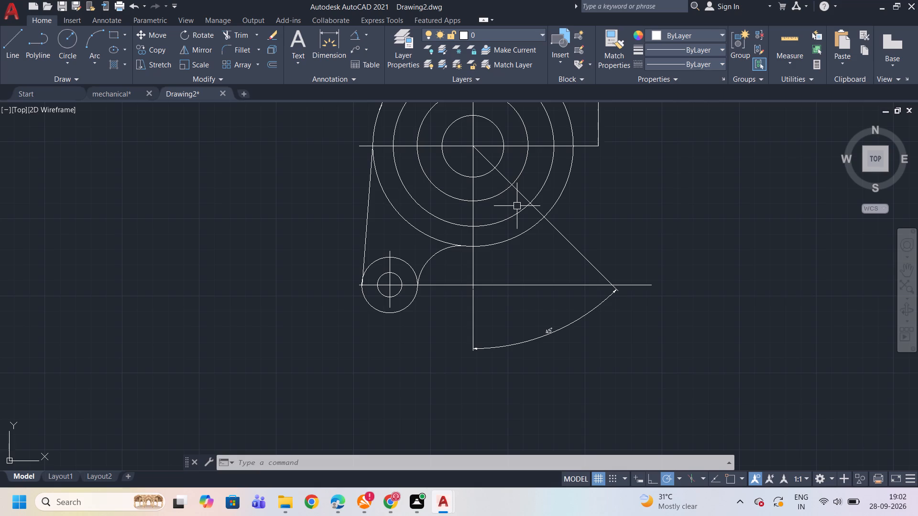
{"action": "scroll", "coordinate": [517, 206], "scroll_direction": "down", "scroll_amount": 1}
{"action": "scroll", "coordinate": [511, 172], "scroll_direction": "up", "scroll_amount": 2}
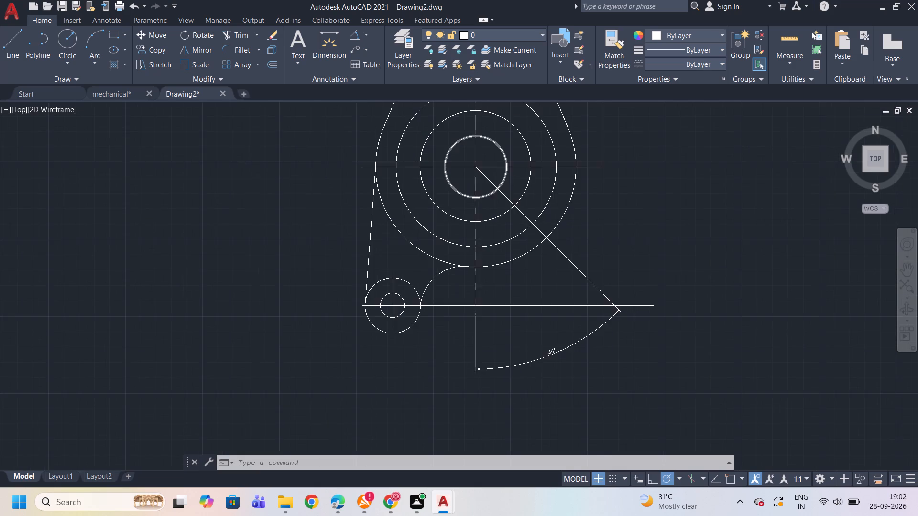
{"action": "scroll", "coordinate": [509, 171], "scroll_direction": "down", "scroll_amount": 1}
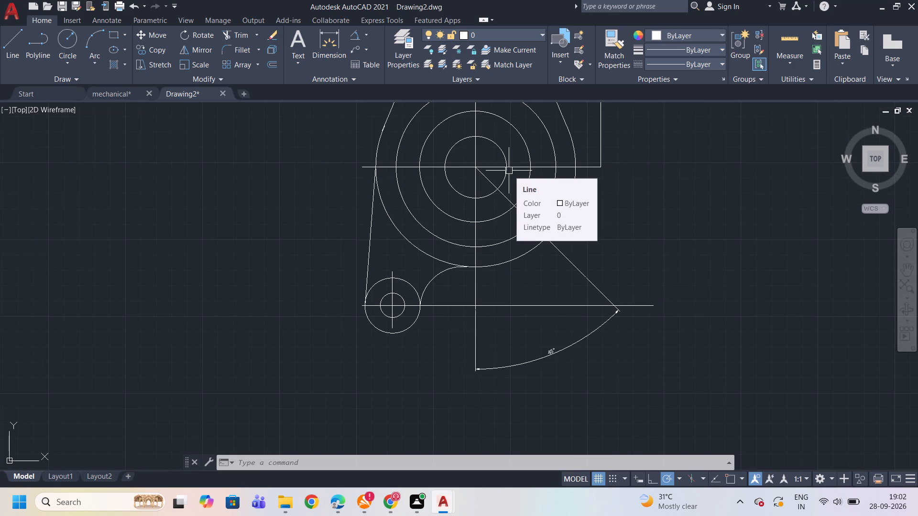
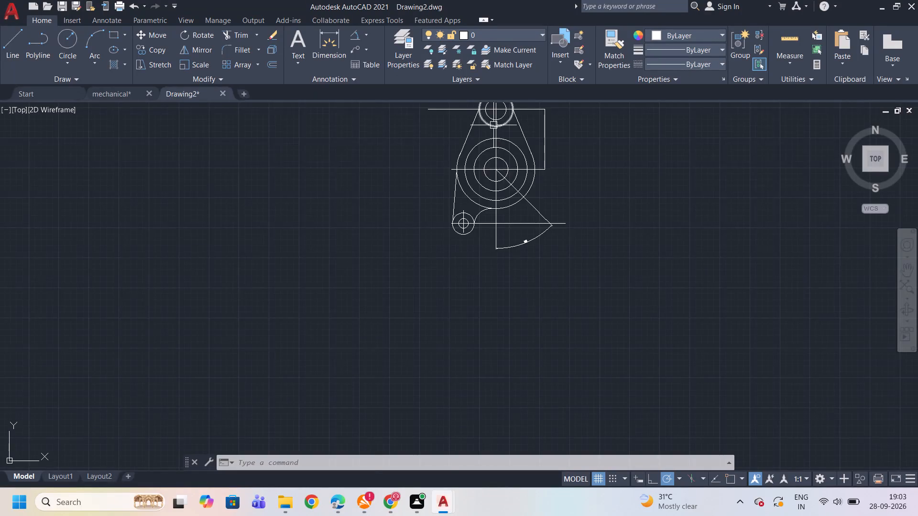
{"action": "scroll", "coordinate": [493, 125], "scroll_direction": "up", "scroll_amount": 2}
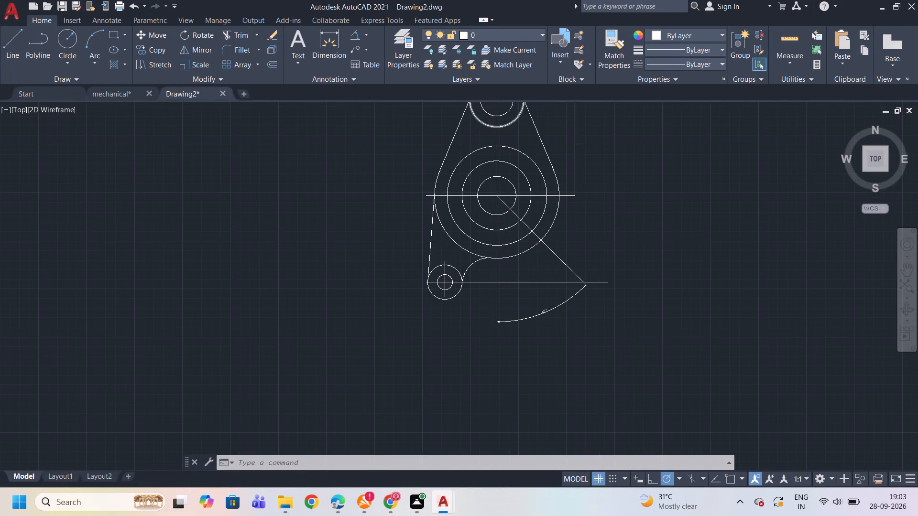
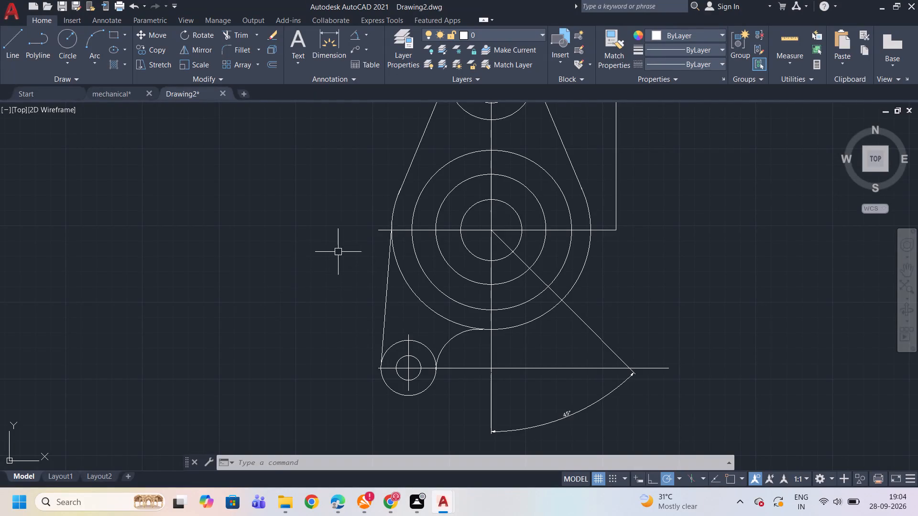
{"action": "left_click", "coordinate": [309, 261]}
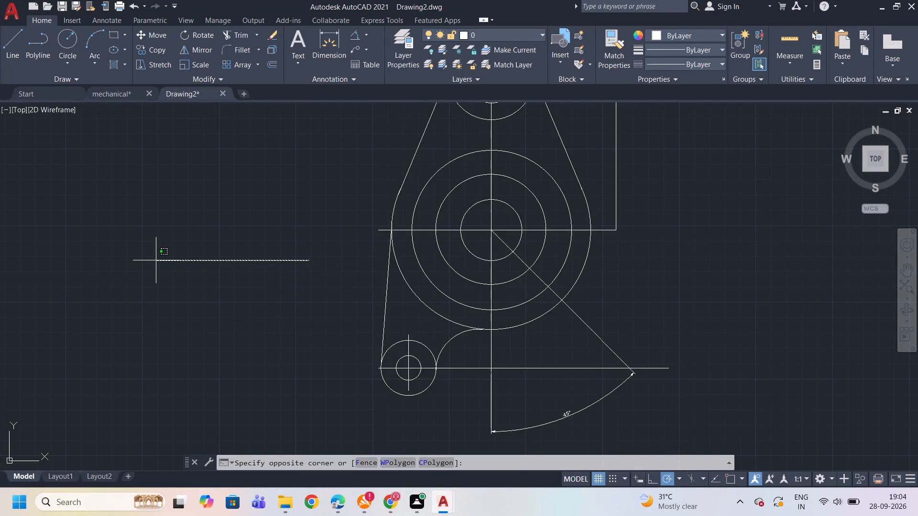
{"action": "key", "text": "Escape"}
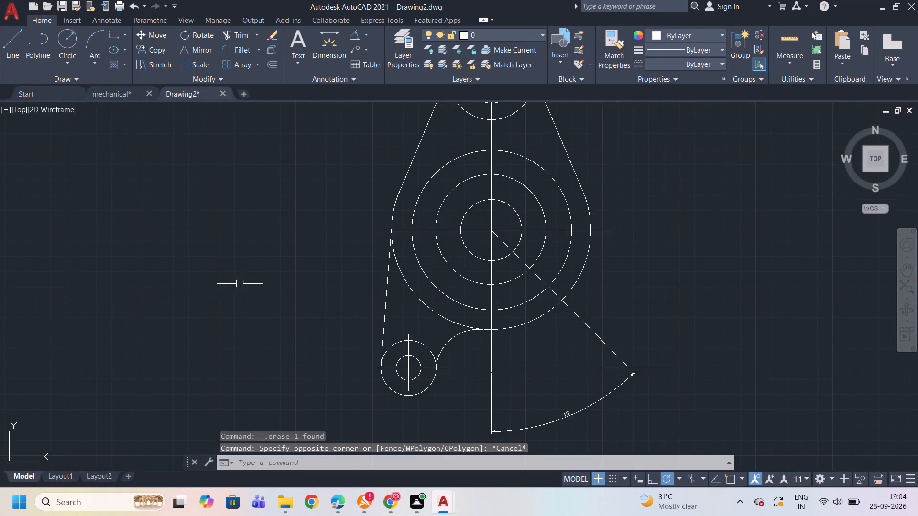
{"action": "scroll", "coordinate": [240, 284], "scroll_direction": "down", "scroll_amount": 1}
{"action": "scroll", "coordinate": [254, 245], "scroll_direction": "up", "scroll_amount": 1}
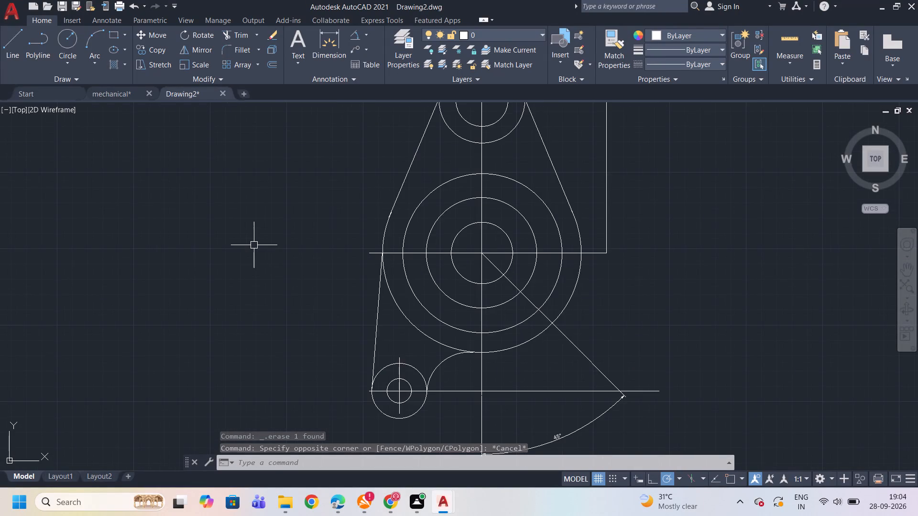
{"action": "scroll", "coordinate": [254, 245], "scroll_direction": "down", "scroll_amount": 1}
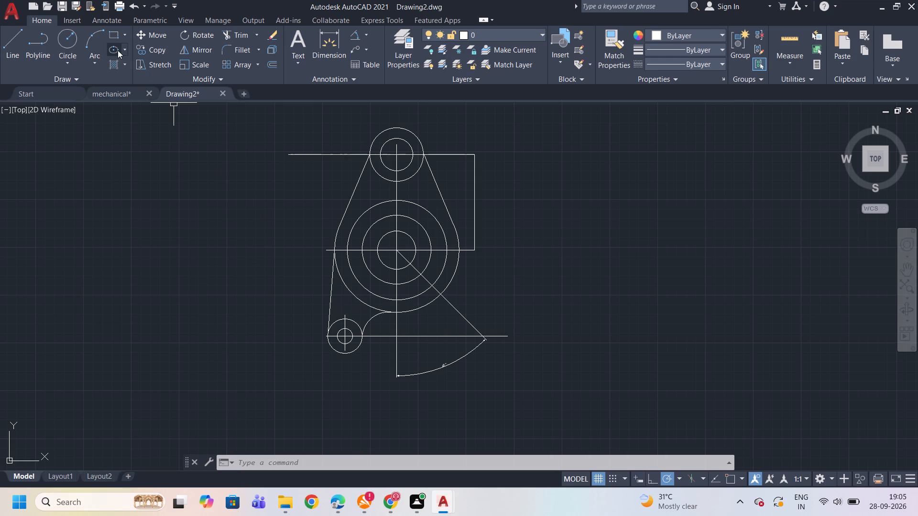
Draw a three-point arc left of the vertical centreline, from the innermost circle's lower left through the third circle, ending on the innermost circle's left side.
{"action": "left_click", "coordinate": [96, 60]}
{"action": "left_click", "coordinate": [134, 88]}
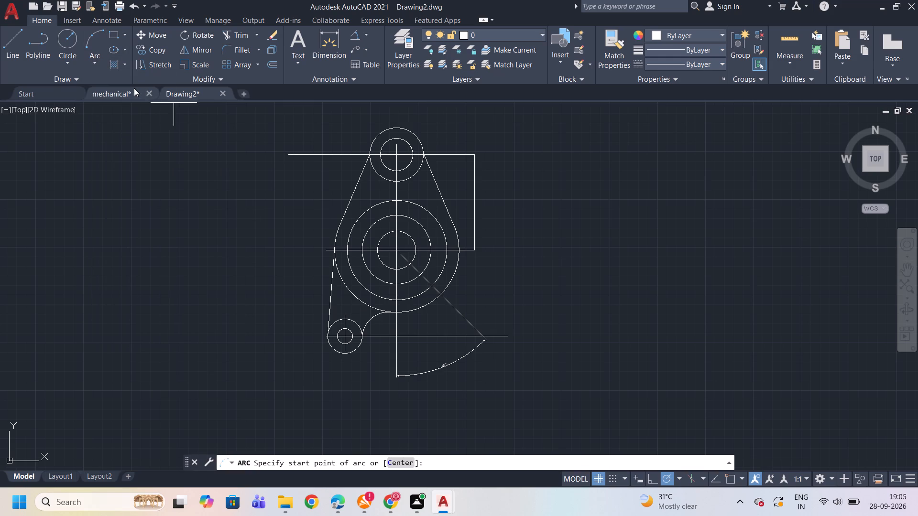
{"action": "scroll", "coordinate": [380, 275], "scroll_direction": "up", "scroll_amount": 1}
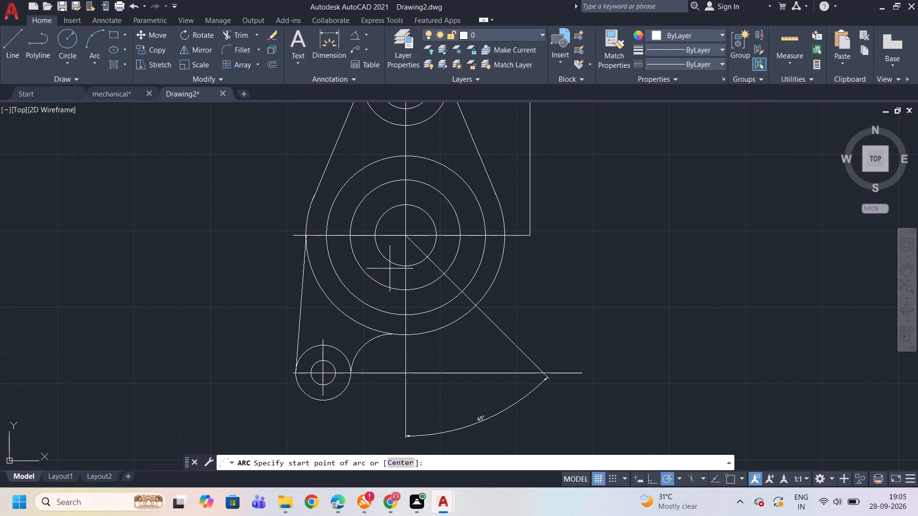
{"action": "left_click", "coordinate": [392, 264]}
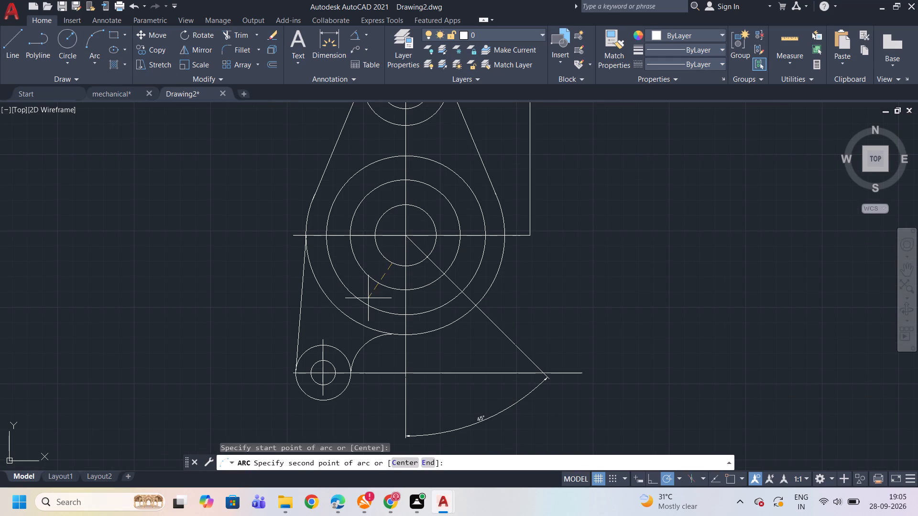
{"action": "left_click", "coordinate": [367, 307]}
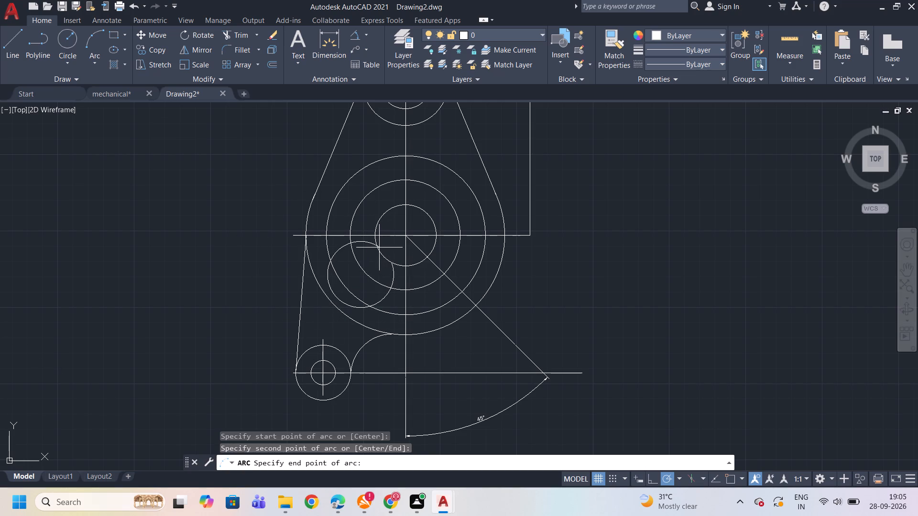
{"action": "left_click", "coordinate": [379, 247]}
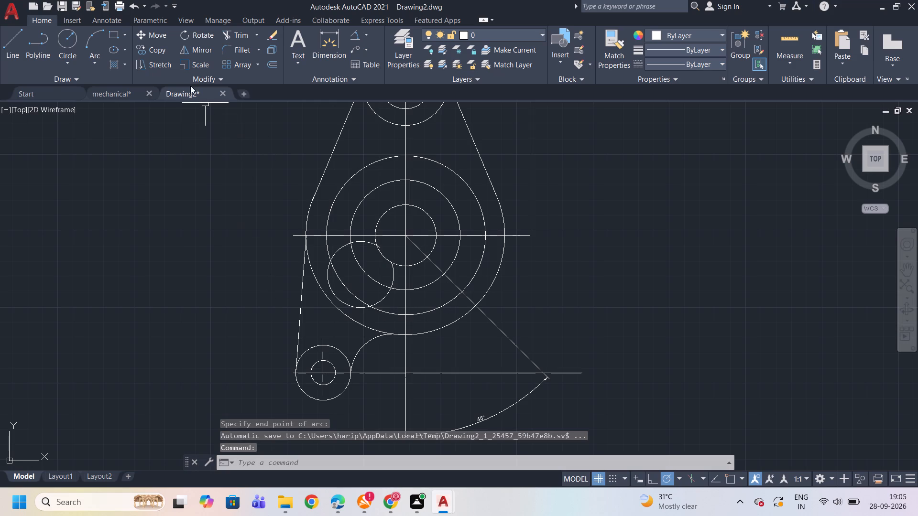
Draw a three-point arc through the 45° line's crossings with the innermost and third circles, ending just outside the innermost circle.
{"action": "left_click", "coordinate": [93, 58]}
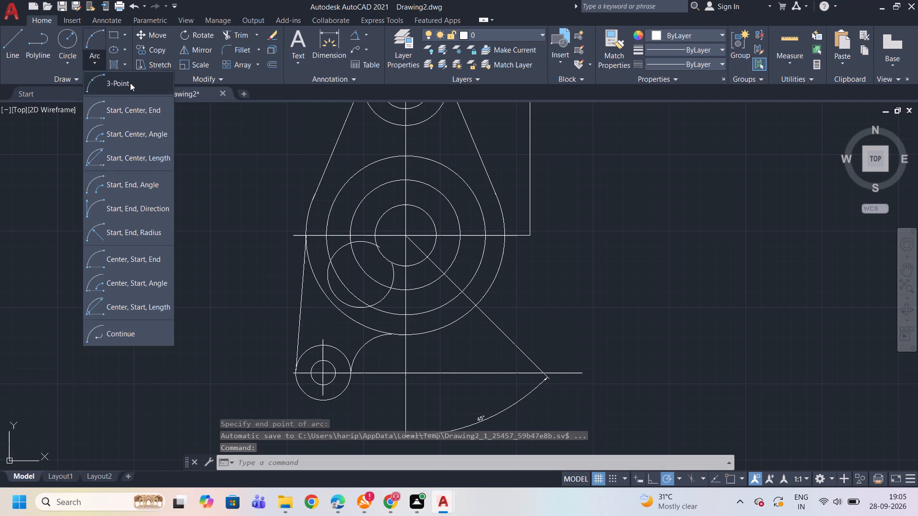
{"action": "left_click", "coordinate": [130, 83]}
{"action": "scroll", "coordinate": [427, 262], "scroll_direction": "up", "scroll_amount": 1}
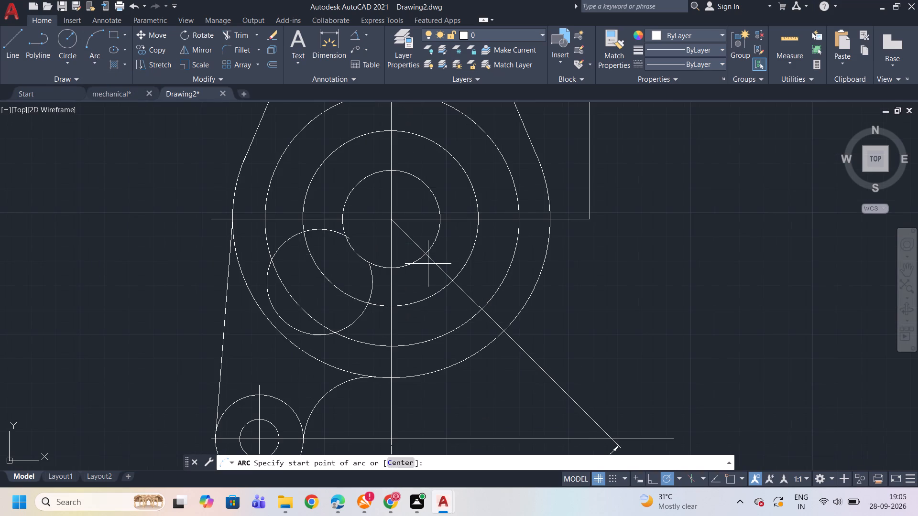
{"action": "left_click", "coordinate": [426, 254]}
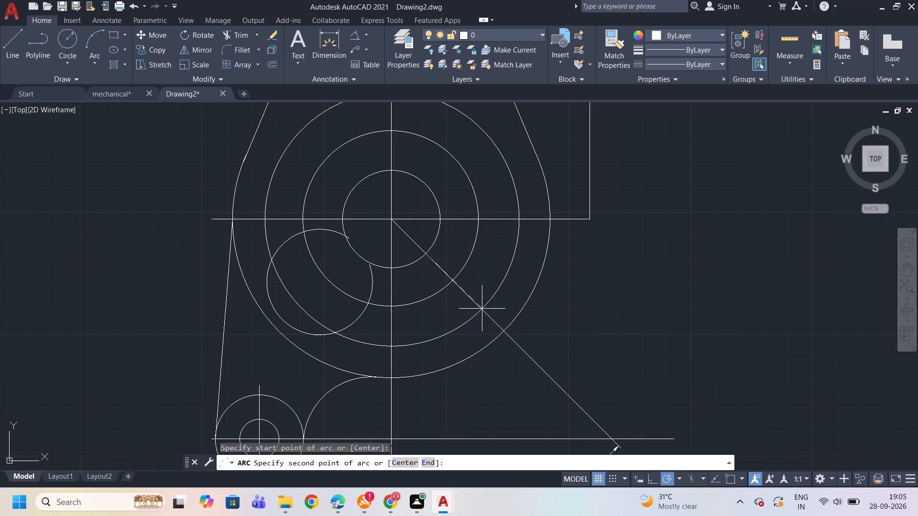
{"action": "scroll", "coordinate": [481, 307], "scroll_direction": "up", "scroll_amount": 1}
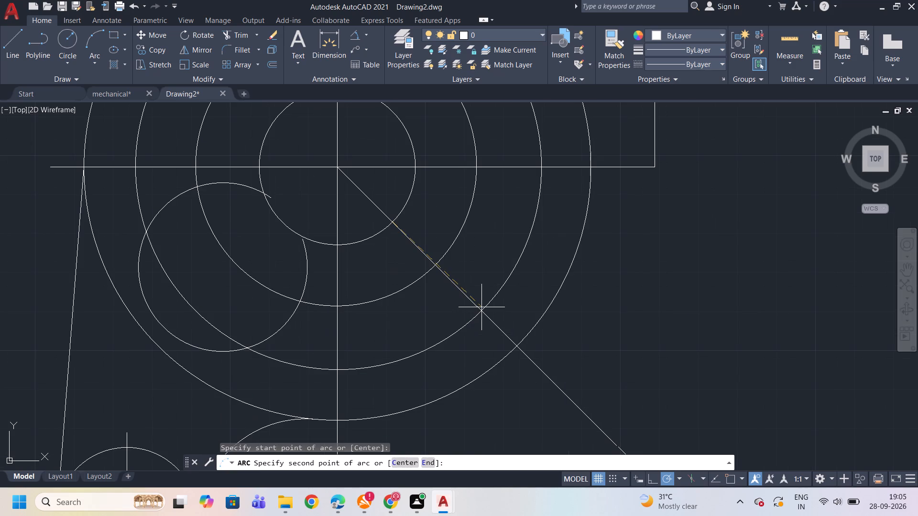
{"action": "left_click", "coordinate": [481, 309]}
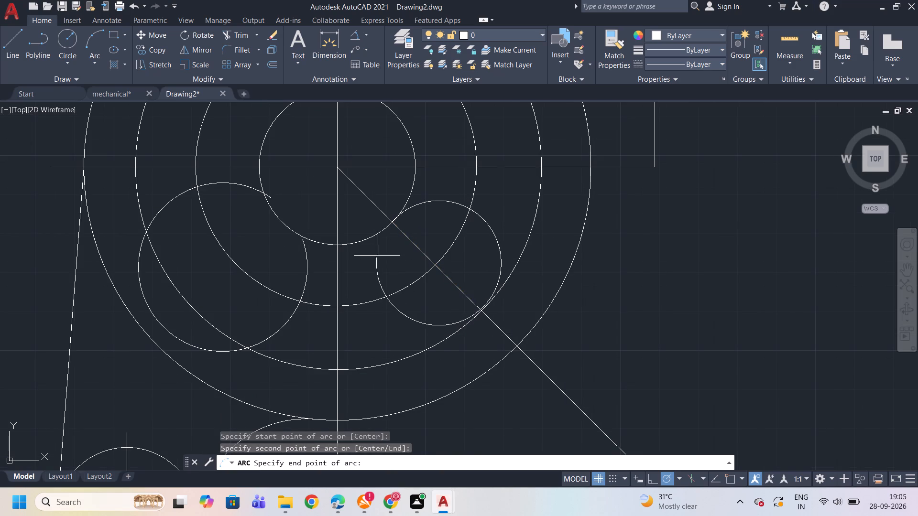
{"action": "left_click", "coordinate": [408, 214]}
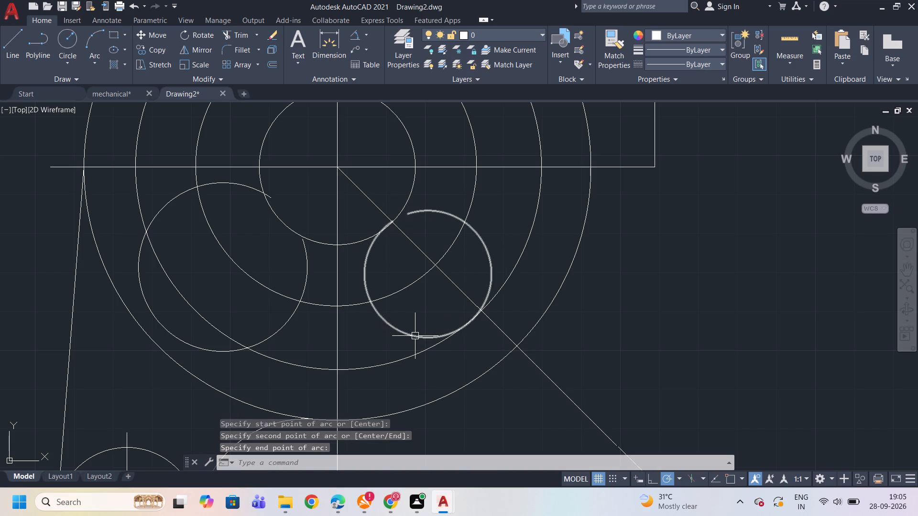
{"action": "key", "text": "Escape"}
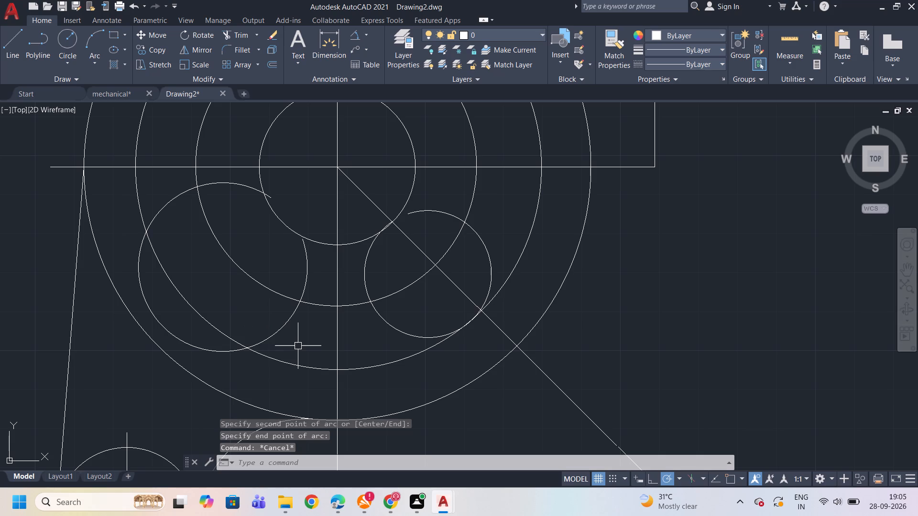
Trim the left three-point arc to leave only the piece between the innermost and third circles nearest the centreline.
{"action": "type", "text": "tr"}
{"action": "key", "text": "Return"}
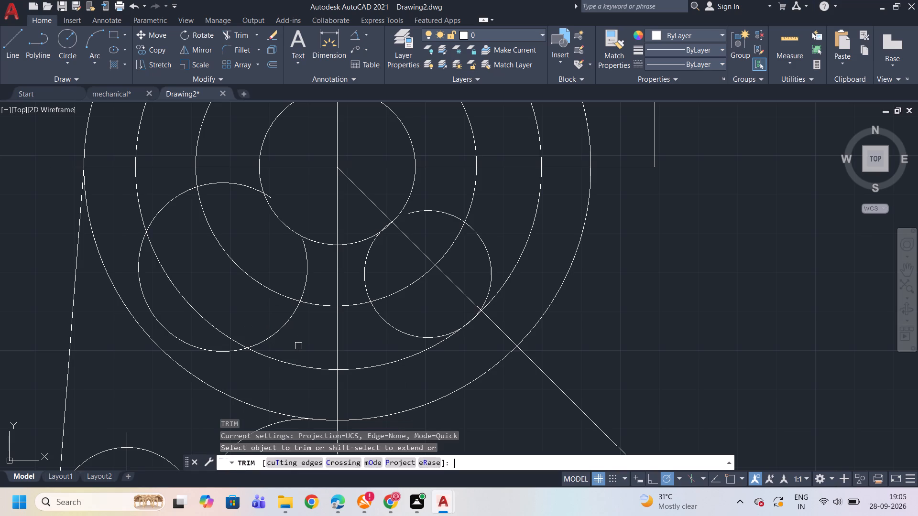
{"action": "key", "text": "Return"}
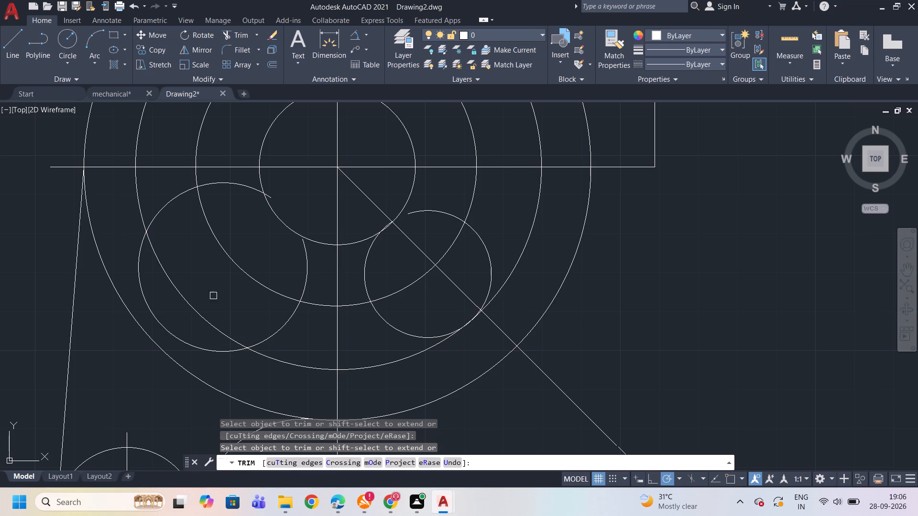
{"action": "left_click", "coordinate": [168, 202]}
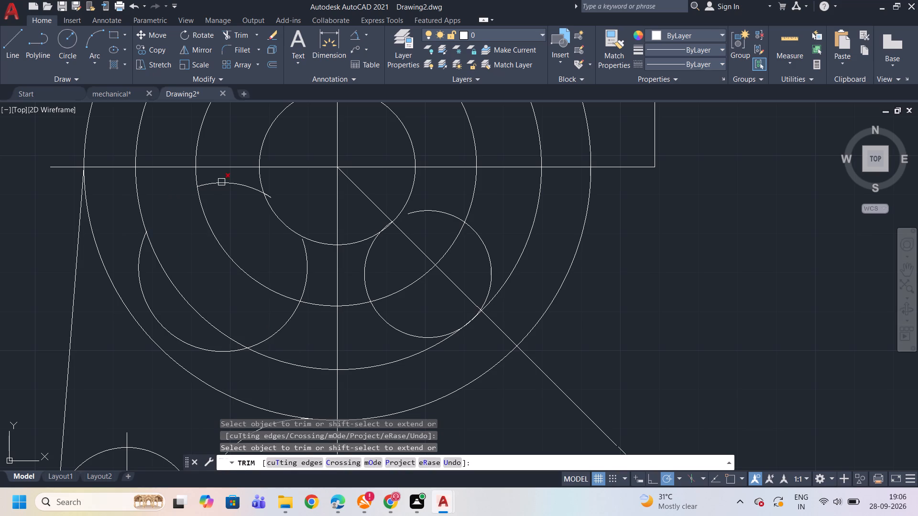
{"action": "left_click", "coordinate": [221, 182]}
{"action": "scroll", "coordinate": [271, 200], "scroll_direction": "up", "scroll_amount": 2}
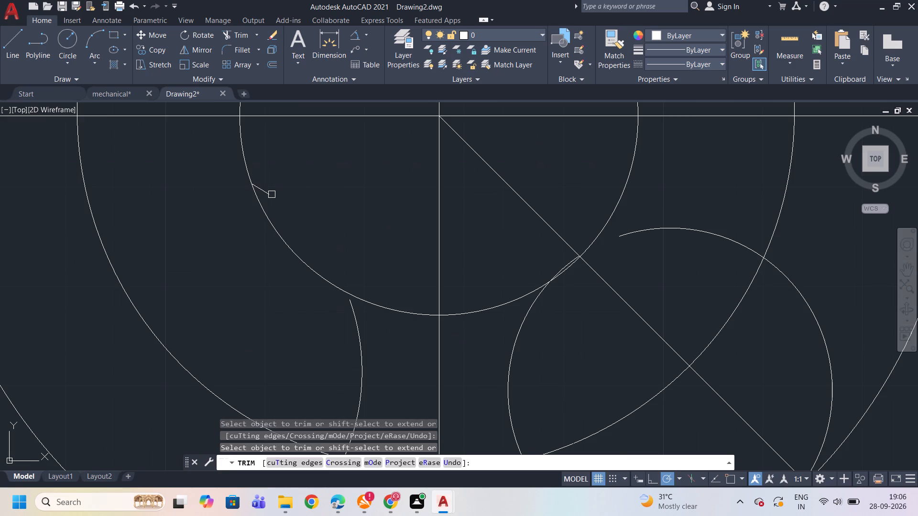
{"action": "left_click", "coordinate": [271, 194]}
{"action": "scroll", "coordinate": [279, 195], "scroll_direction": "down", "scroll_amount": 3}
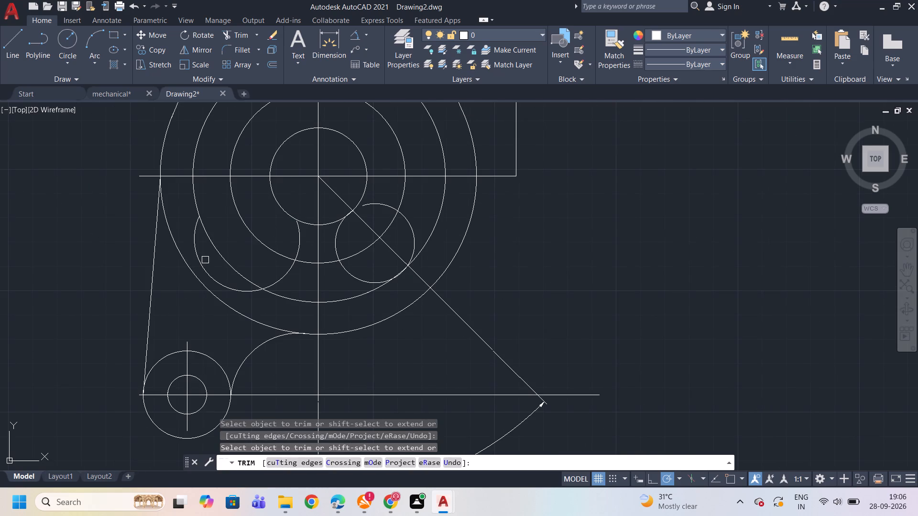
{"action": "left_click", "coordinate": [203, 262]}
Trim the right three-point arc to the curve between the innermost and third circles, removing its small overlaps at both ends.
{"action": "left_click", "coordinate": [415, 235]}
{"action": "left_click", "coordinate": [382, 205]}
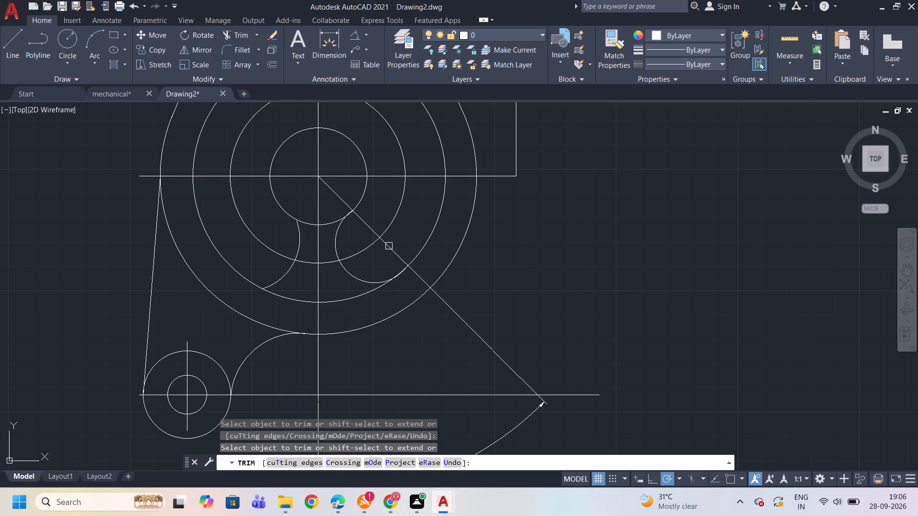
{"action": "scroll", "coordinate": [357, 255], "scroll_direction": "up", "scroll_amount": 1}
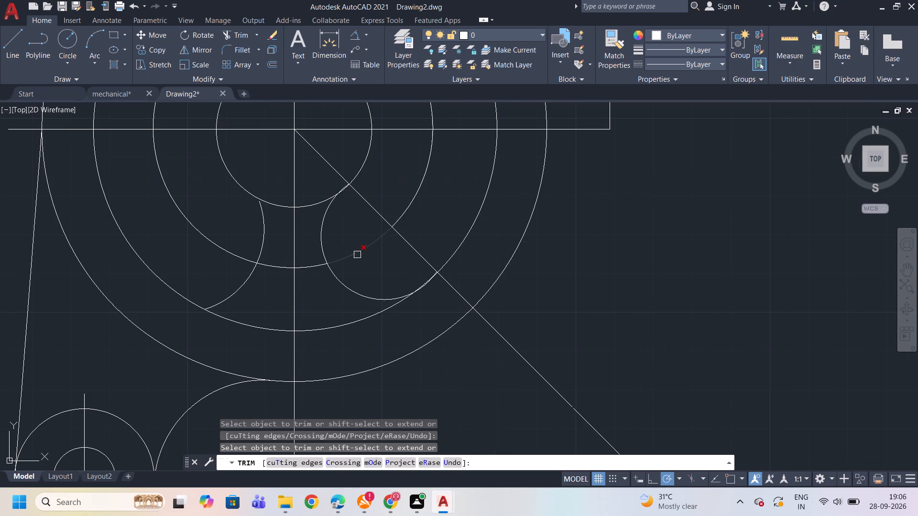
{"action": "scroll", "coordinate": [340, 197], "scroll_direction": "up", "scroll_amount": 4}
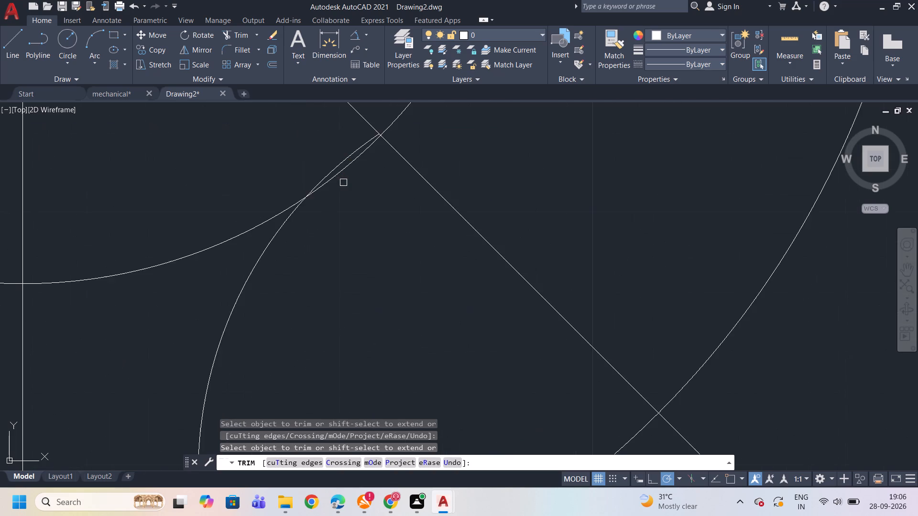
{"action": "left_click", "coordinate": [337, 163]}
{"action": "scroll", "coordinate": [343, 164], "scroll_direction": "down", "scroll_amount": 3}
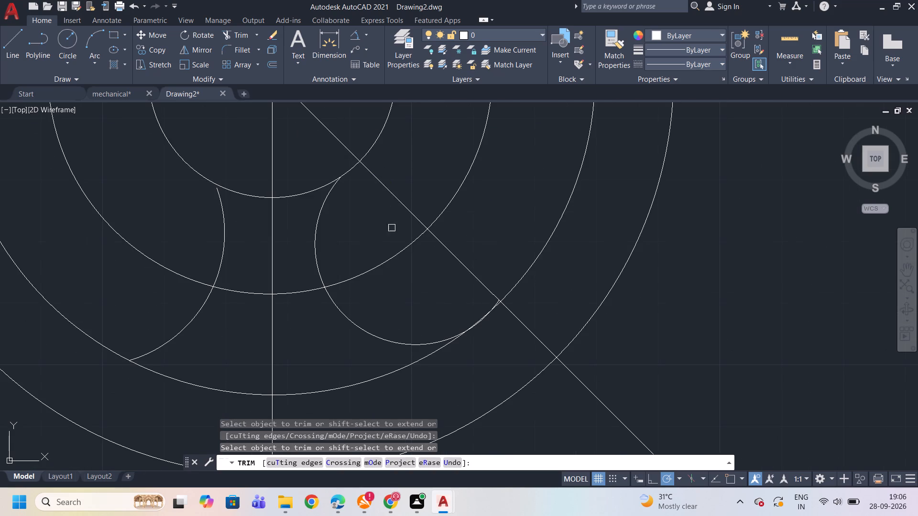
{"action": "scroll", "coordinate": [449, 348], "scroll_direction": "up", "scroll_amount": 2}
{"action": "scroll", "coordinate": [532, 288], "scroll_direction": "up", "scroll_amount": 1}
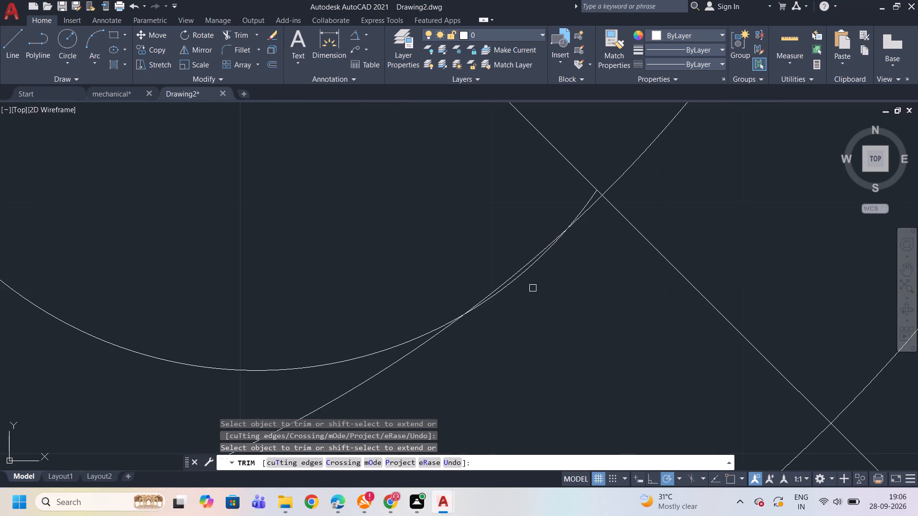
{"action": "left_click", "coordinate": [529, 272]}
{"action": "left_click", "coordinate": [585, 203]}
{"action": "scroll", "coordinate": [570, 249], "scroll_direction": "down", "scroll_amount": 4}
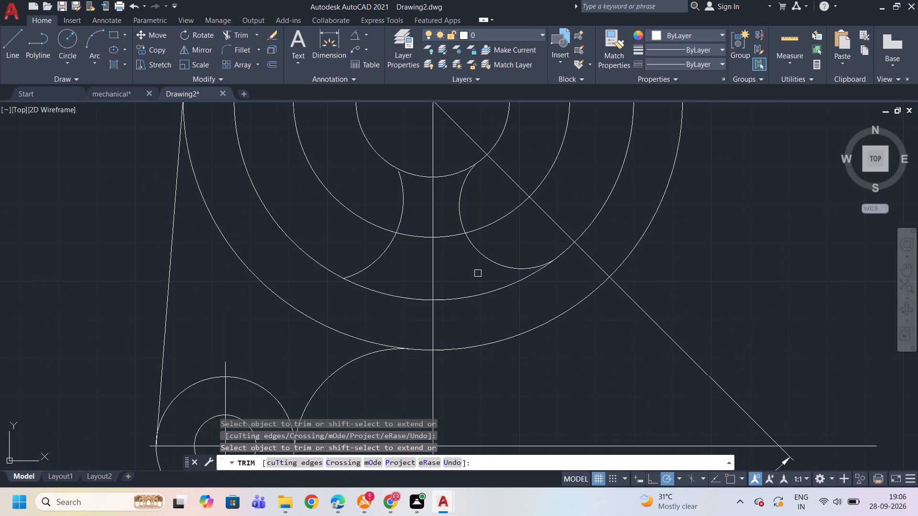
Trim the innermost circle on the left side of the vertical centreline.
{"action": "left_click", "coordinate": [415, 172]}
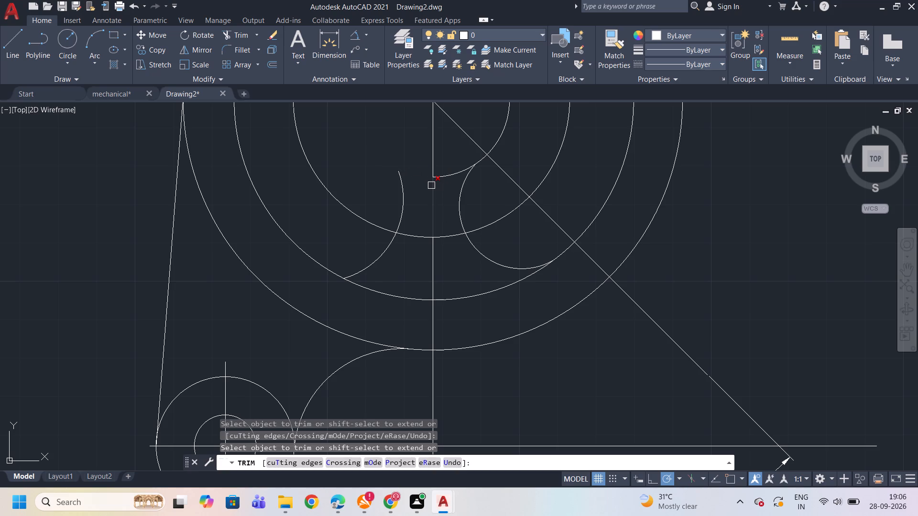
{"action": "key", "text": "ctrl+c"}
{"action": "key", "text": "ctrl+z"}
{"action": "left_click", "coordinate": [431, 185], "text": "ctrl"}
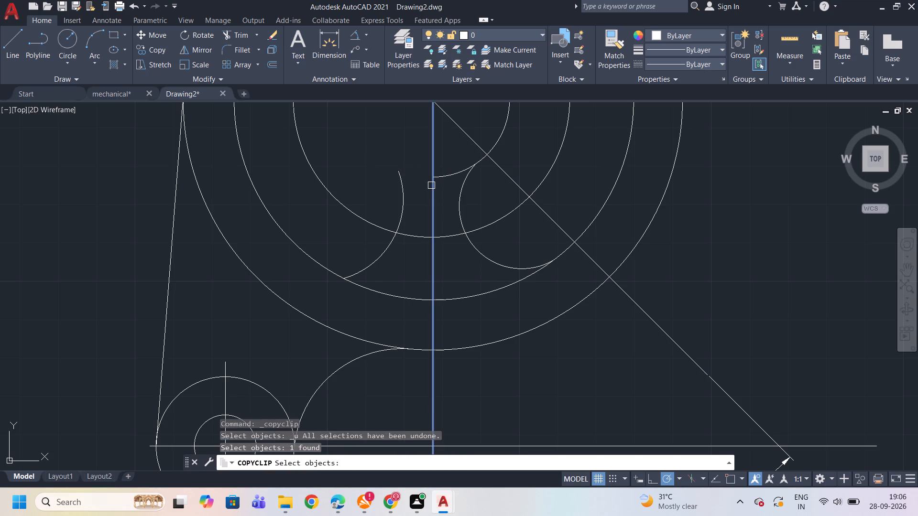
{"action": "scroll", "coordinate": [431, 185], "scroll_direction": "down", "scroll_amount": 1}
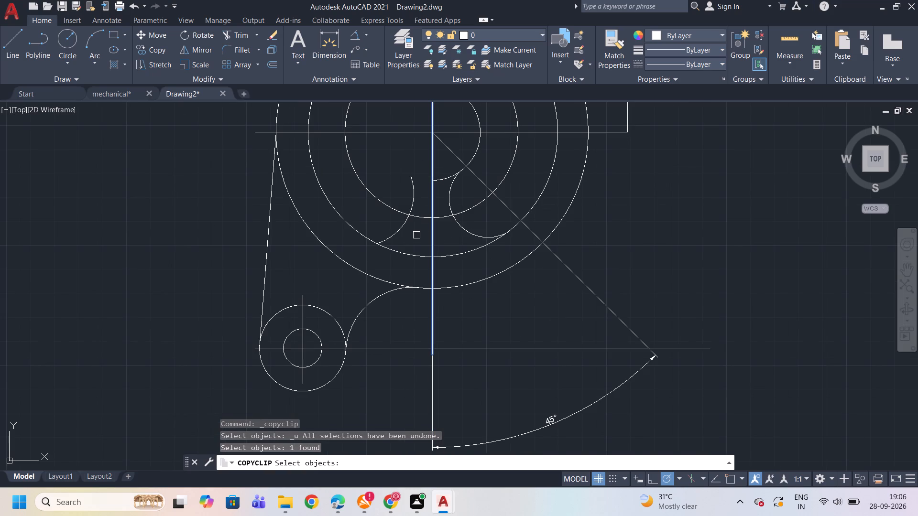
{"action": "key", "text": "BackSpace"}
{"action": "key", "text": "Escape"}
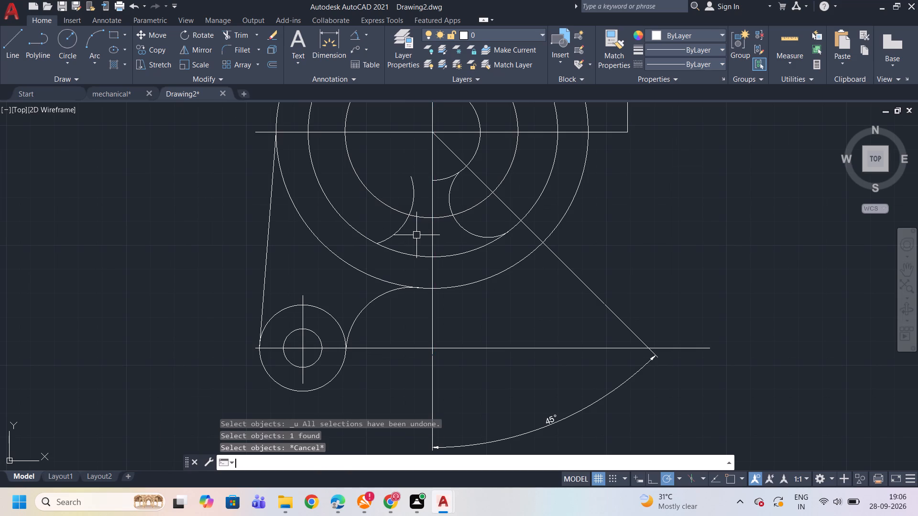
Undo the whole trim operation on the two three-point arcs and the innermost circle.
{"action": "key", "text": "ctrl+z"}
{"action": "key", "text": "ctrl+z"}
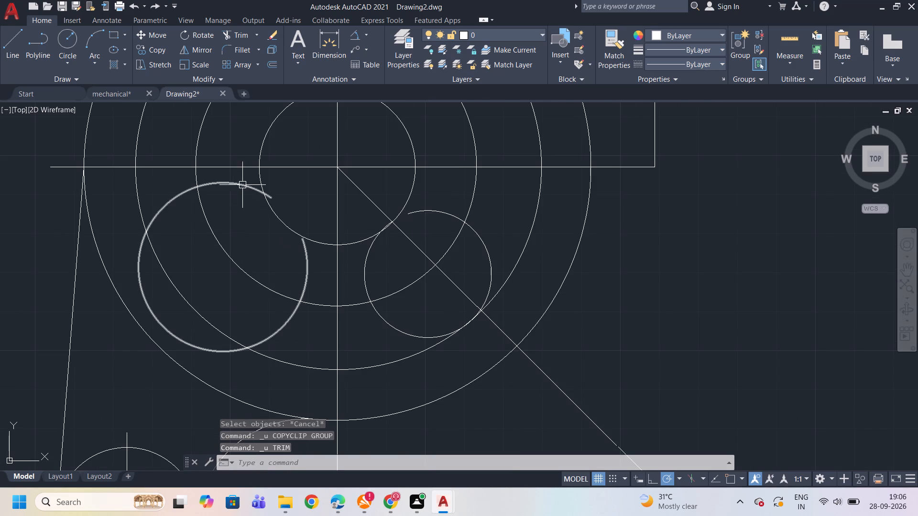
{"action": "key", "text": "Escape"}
Trim the upper open end of the left three-point arc back to the second circle.
{"action": "type", "text": "tr"}
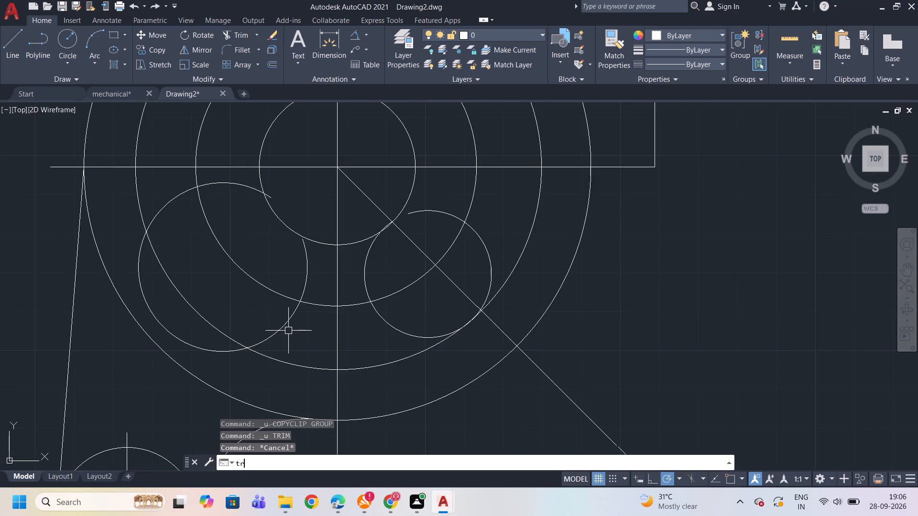
{"action": "key", "text": "Return"}
{"action": "key", "text": "Return"}
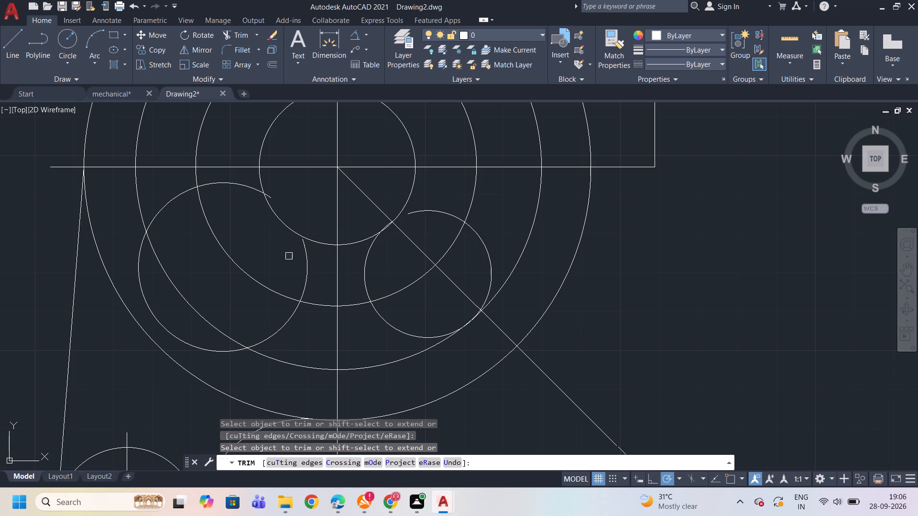
{"action": "left_click", "coordinate": [222, 184]}
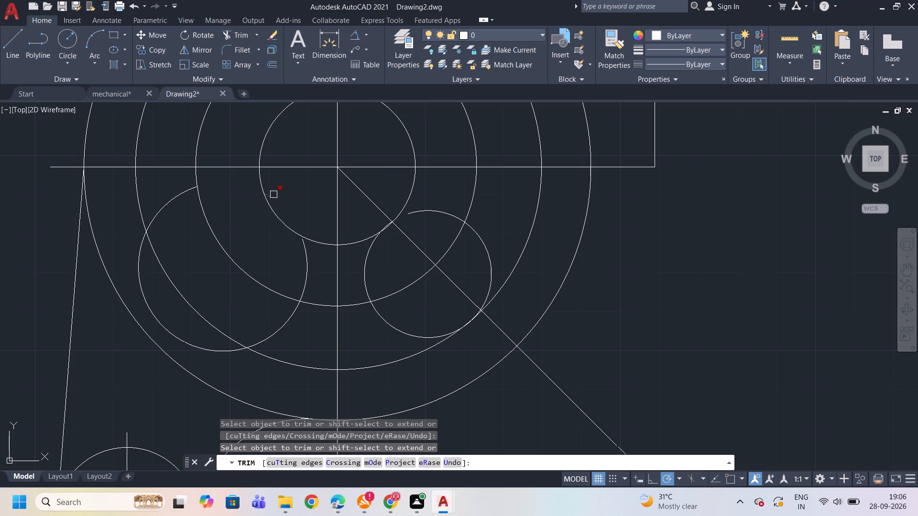
{"action": "left_click", "coordinate": [273, 194]}
Trim the outer side of the right three-point arc so it ends at the third circle, including its small overlap there.
{"action": "left_click", "coordinate": [428, 209]}
{"action": "left_click", "coordinate": [488, 258]}
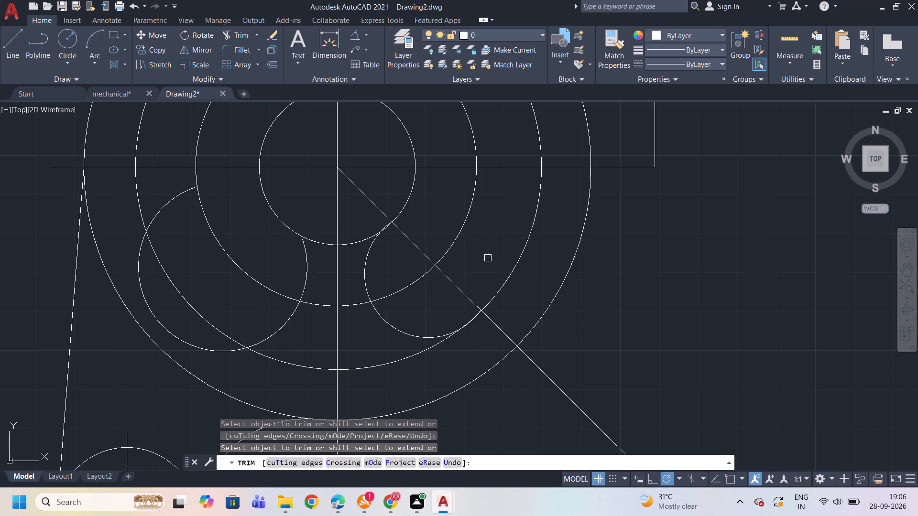
{"action": "scroll", "coordinate": [473, 329], "scroll_direction": "up", "scroll_amount": 4}
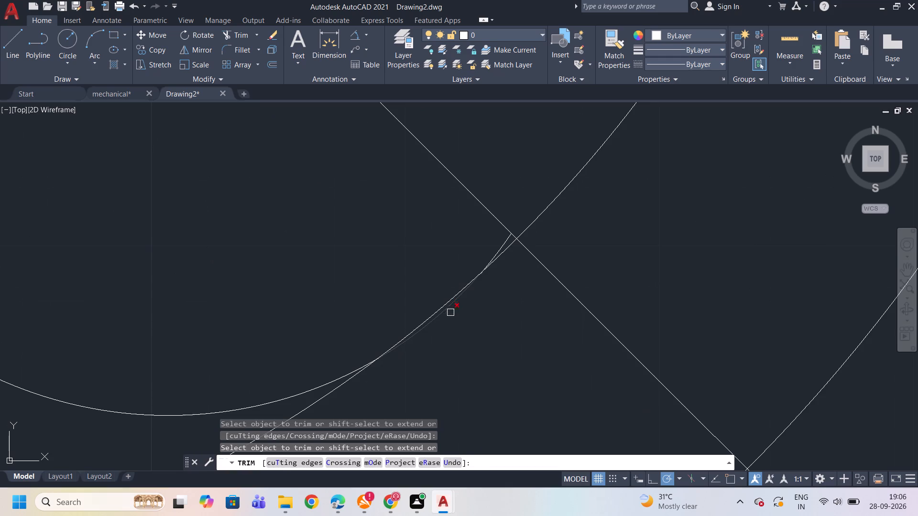
{"action": "left_click", "coordinate": [450, 312]}
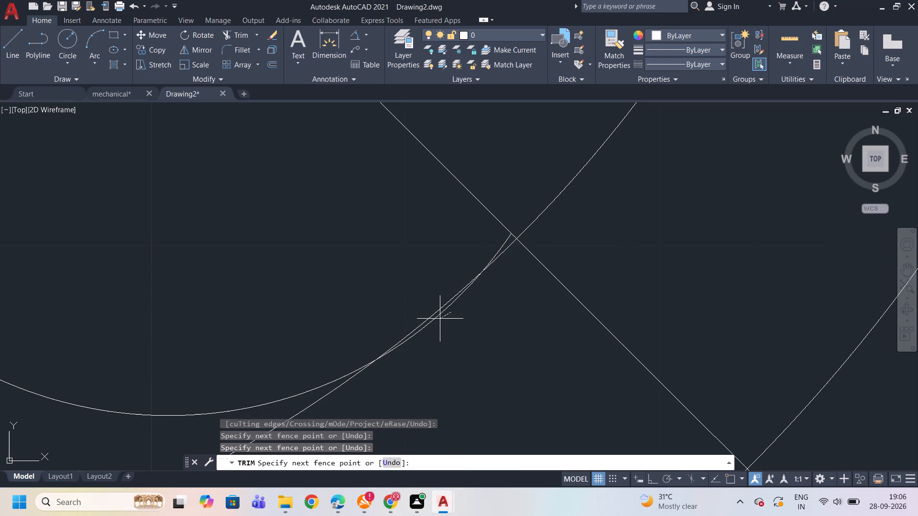
{"action": "left_click", "coordinate": [437, 315]}
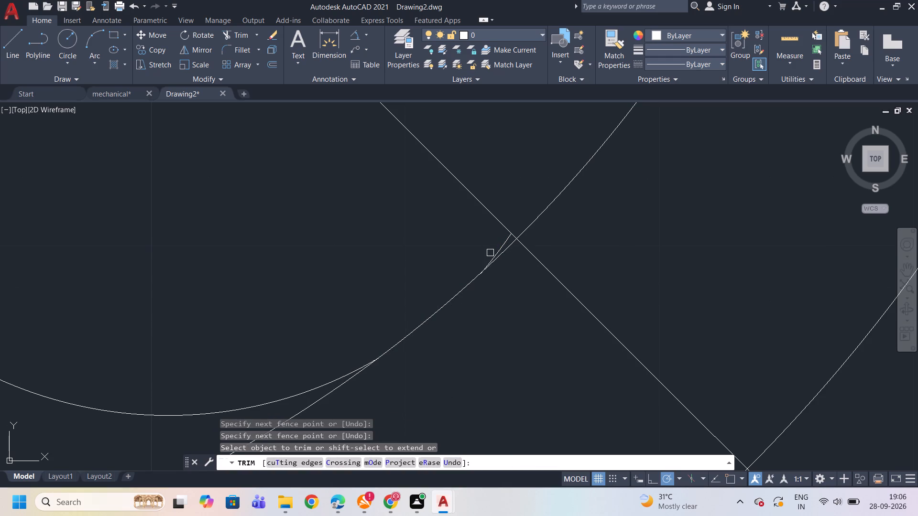
{"action": "left_click", "coordinate": [494, 250]}
Trim away all remaining pieces of the left three-point arc.
{"action": "scroll", "coordinate": [494, 250], "scroll_direction": "down", "scroll_amount": 5}
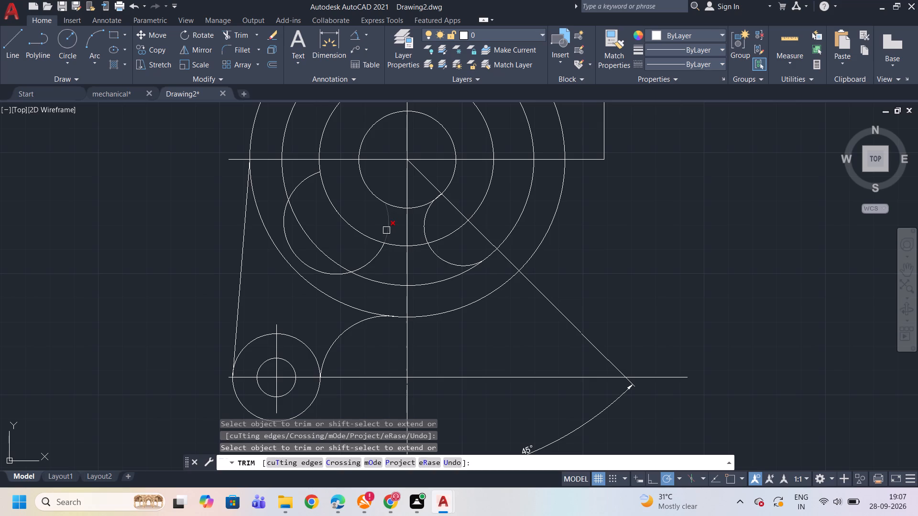
{"action": "left_click", "coordinate": [386, 230]}
{"action": "left_click", "coordinate": [371, 256]}
{"action": "left_click", "coordinate": [295, 251]}
{"action": "left_click", "coordinate": [309, 181]}
Trim the small overlap of the right arc inside the innermost circle.
{"action": "scroll", "coordinate": [432, 199], "scroll_direction": "up", "scroll_amount": 4}
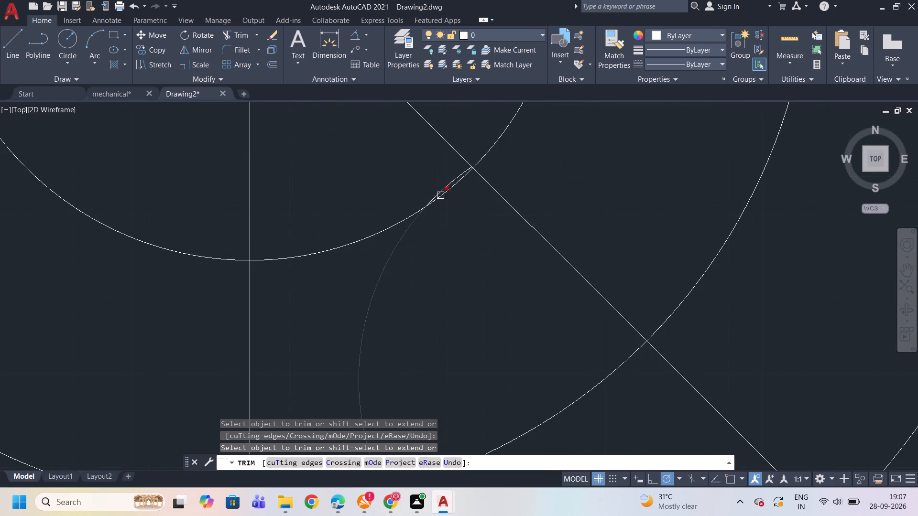
{"action": "left_click", "coordinate": [444, 183]}
{"action": "scroll", "coordinate": [459, 199], "scroll_direction": "down", "scroll_amount": 3}
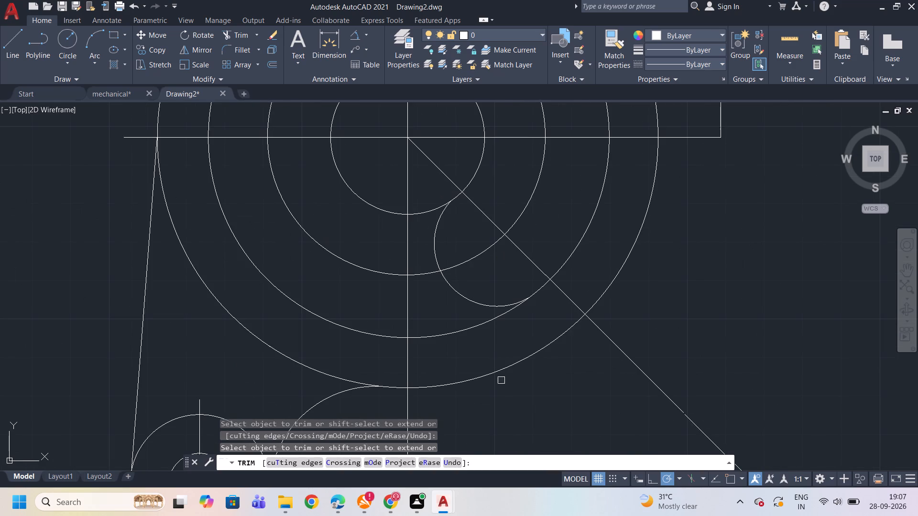
{"action": "key", "text": "Escape"}
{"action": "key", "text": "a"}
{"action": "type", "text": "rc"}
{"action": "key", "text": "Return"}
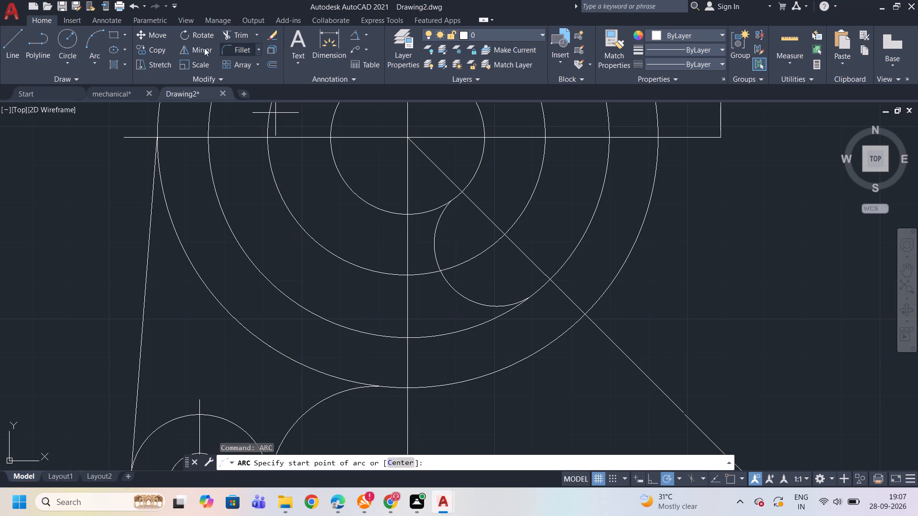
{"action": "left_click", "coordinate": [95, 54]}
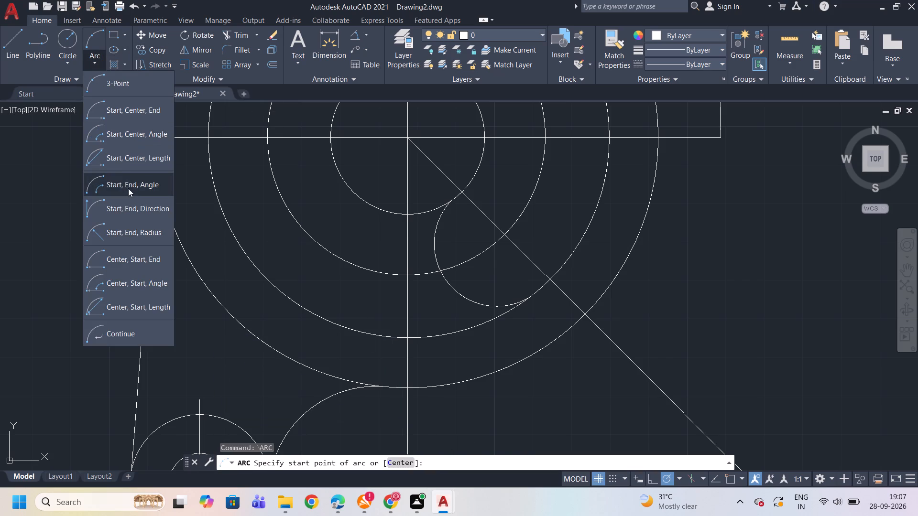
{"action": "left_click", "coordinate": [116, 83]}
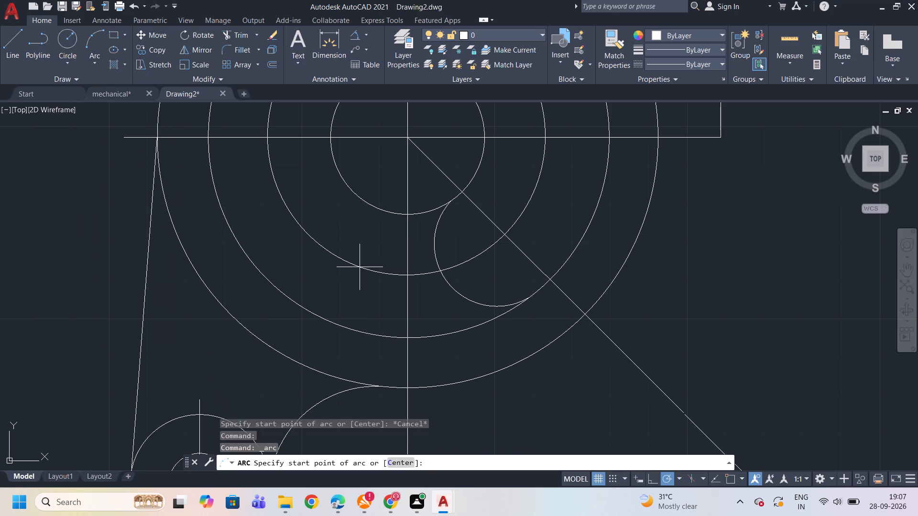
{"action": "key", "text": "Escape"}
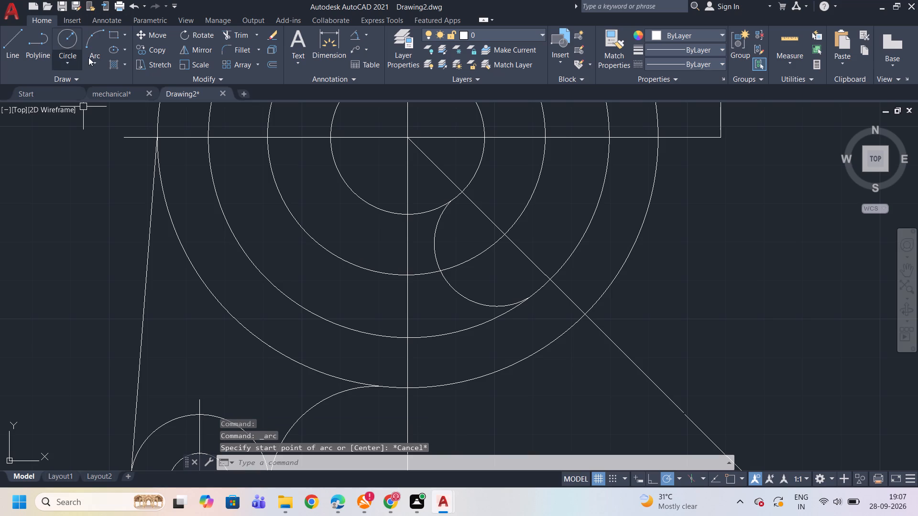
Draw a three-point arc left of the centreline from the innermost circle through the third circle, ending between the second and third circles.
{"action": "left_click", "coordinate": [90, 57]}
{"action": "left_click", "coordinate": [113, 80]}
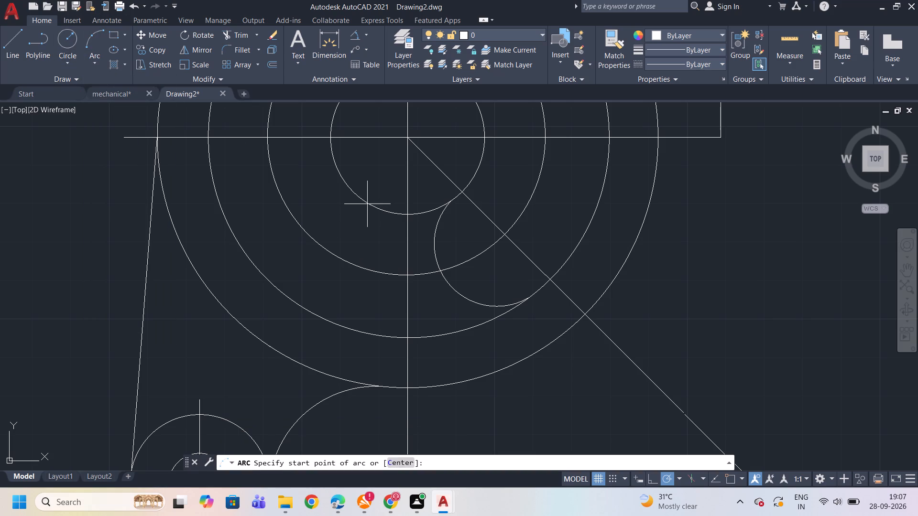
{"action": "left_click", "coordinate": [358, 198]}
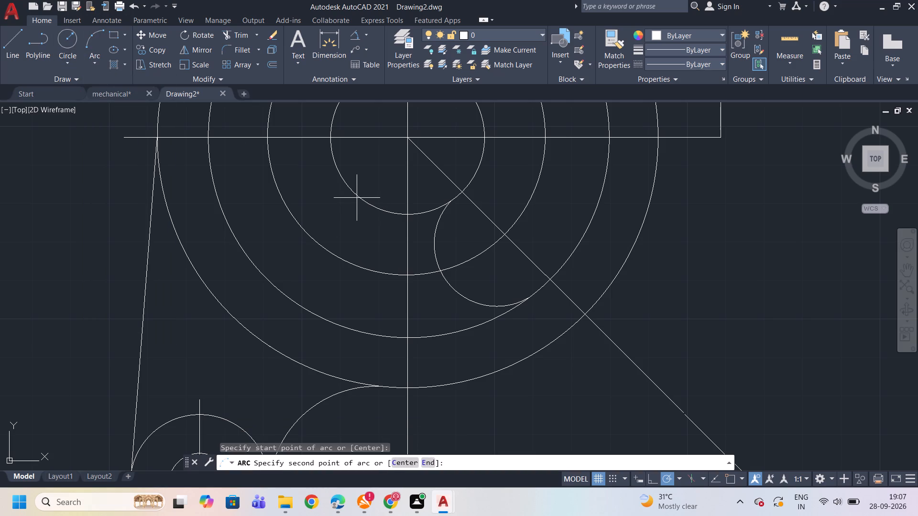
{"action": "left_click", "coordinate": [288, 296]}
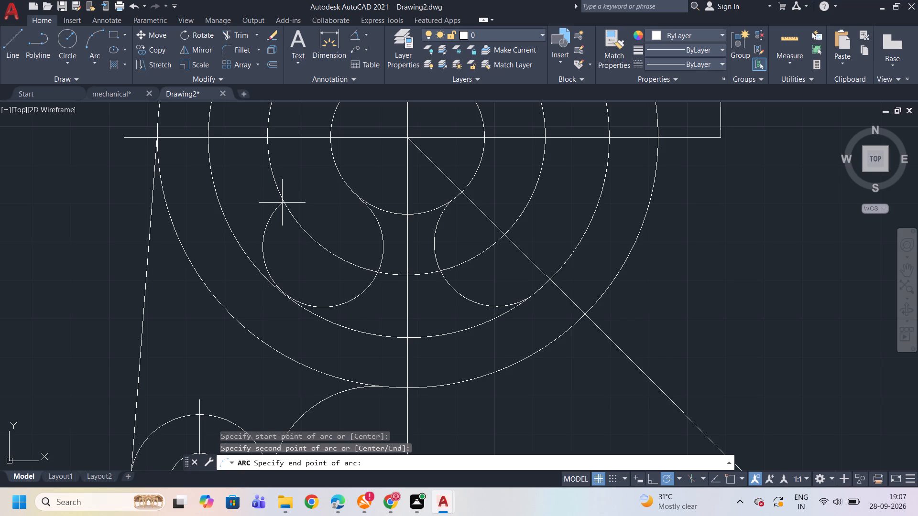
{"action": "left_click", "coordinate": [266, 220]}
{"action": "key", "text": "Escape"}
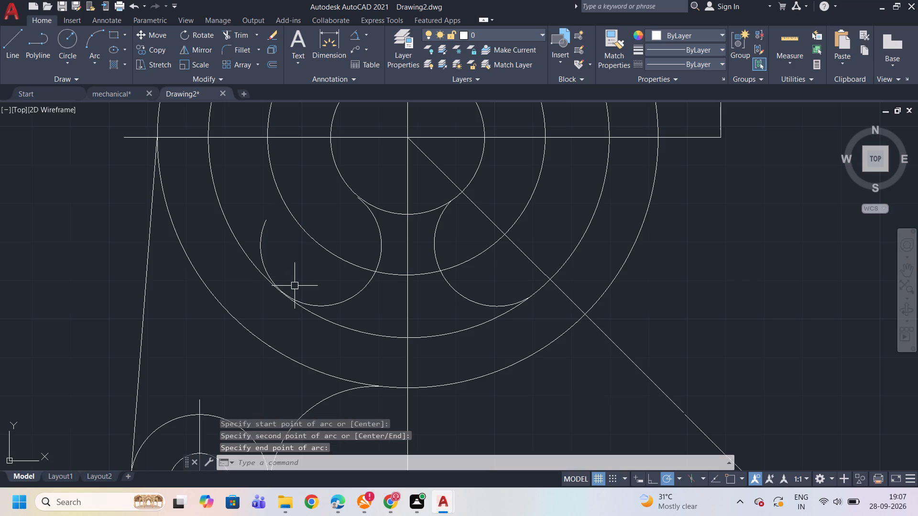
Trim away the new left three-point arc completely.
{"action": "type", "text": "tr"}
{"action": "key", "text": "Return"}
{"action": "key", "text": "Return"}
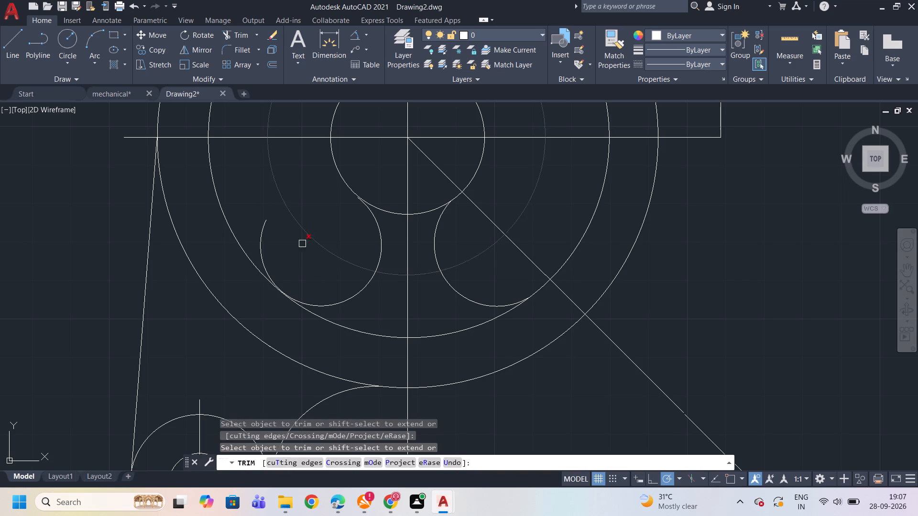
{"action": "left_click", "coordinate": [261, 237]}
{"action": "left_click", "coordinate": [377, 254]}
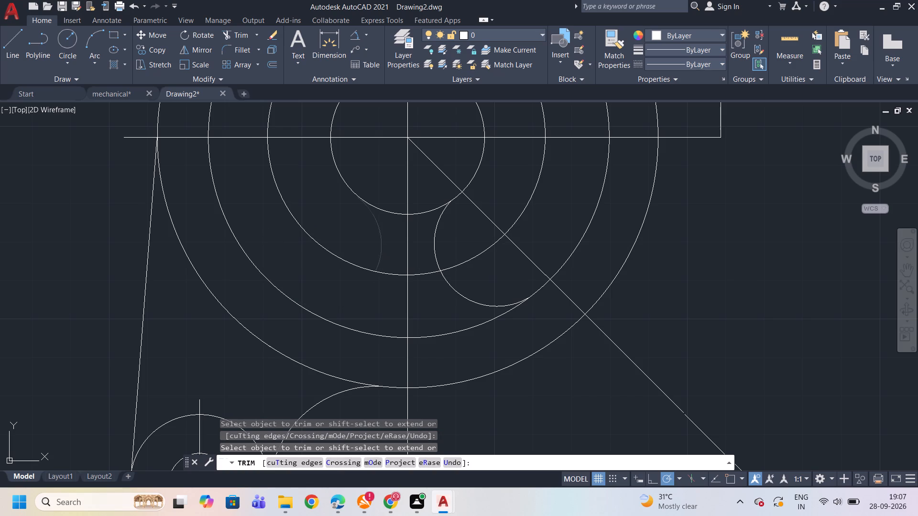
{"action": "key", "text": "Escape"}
Draw a three-point arc left of the centreline from near the third circle through the innermost circle, ending just outside the third circle.
{"action": "left_click", "coordinate": [96, 57]}
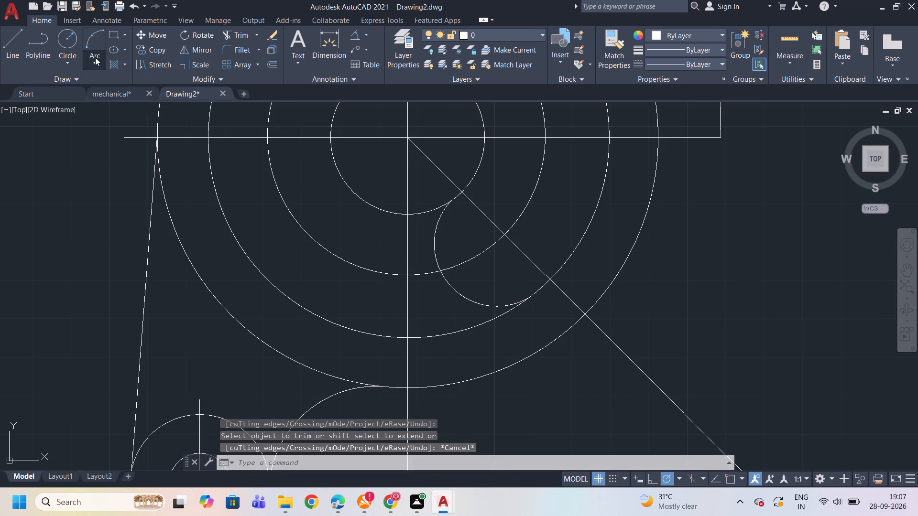
{"action": "left_click", "coordinate": [124, 81]}
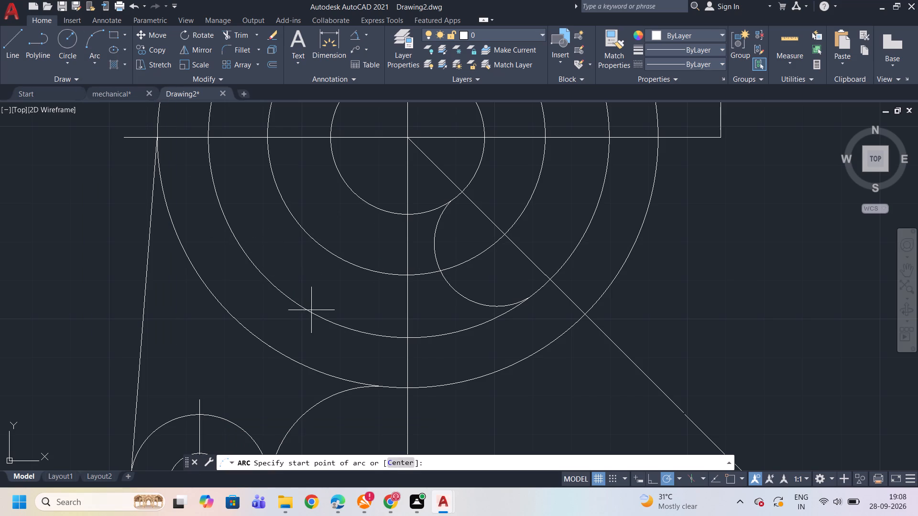
{"action": "left_click", "coordinate": [315, 310]}
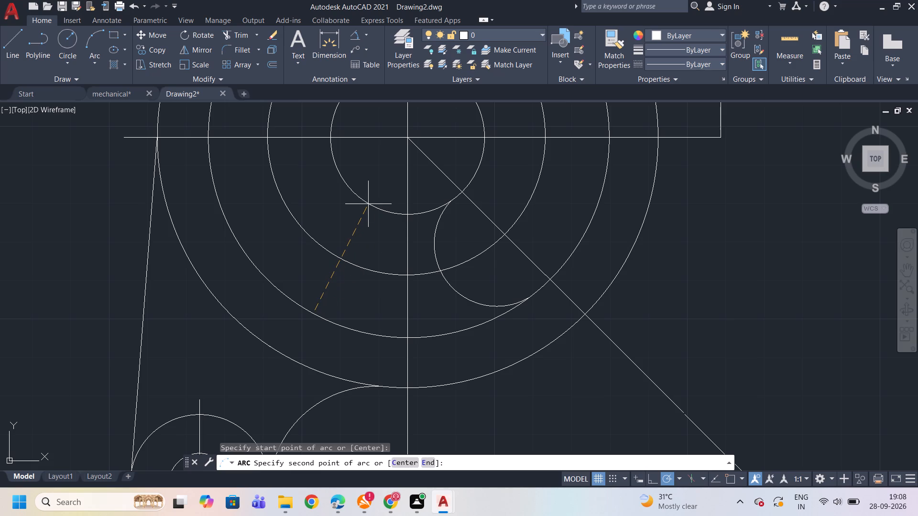
{"action": "left_click", "coordinate": [368, 203]}
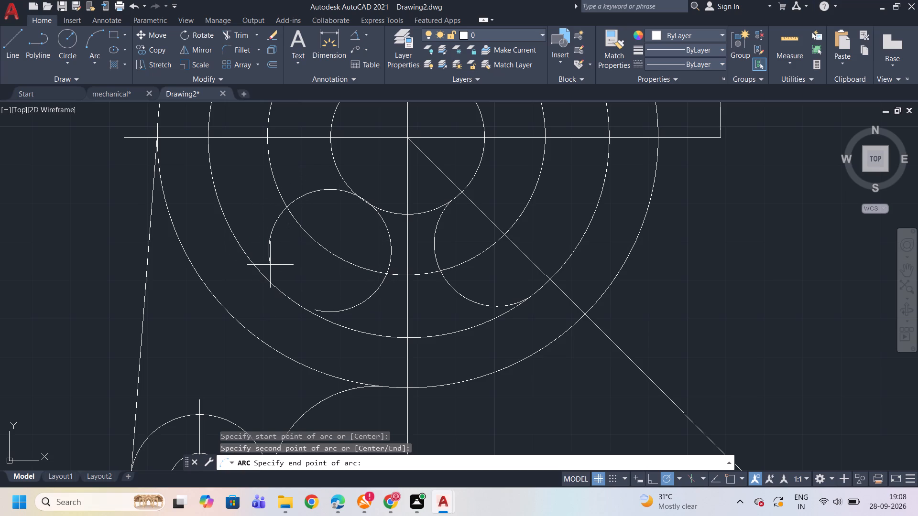
{"action": "left_click", "coordinate": [238, 264]}
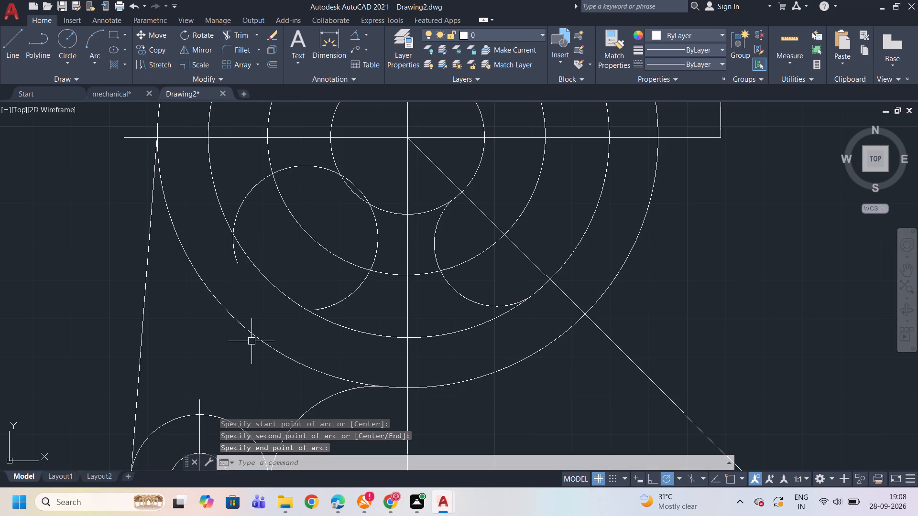
{"action": "key", "text": "Escape"}
Extend the lower end of the left arc to the third circle.
{"action": "type", "text": "ex"}
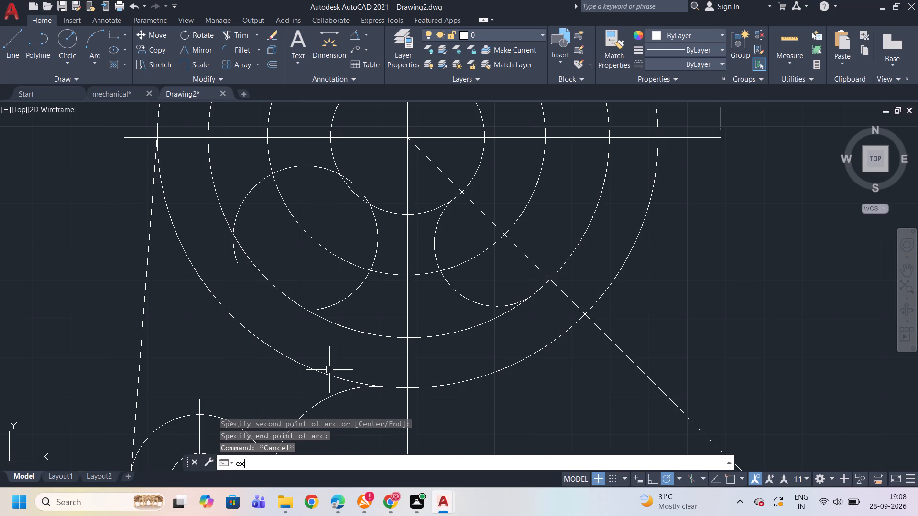
{"action": "key", "text": "Return"}
{"action": "left_click", "coordinate": [346, 298]}
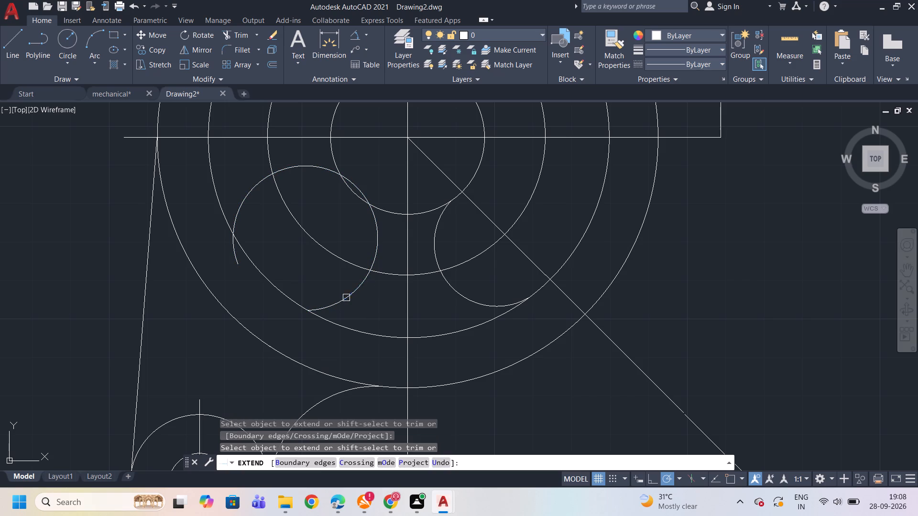
{"action": "key", "text": "Escape"}
Trim the left arc to keep only the curve between the innermost and third circles nearest the centreline.
{"action": "type", "text": "tr"}
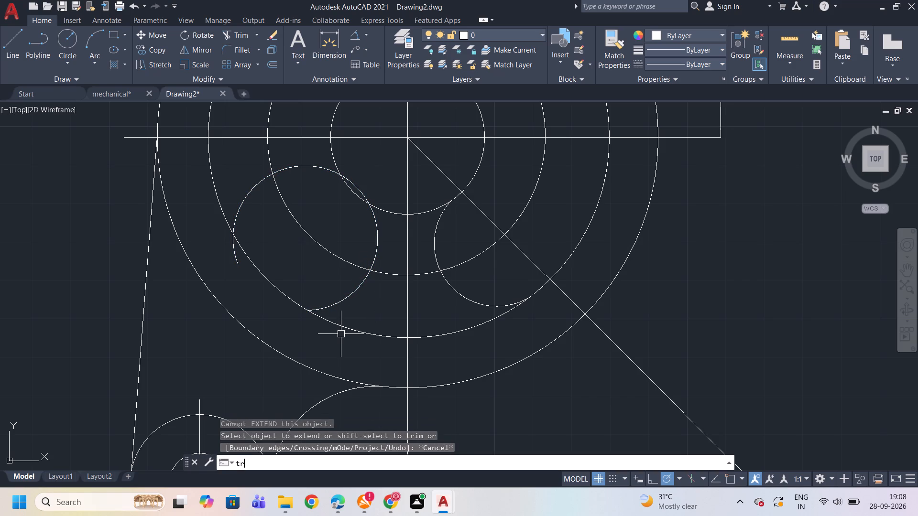
{"action": "key", "text": "Return"}
{"action": "key", "text": "Return"}
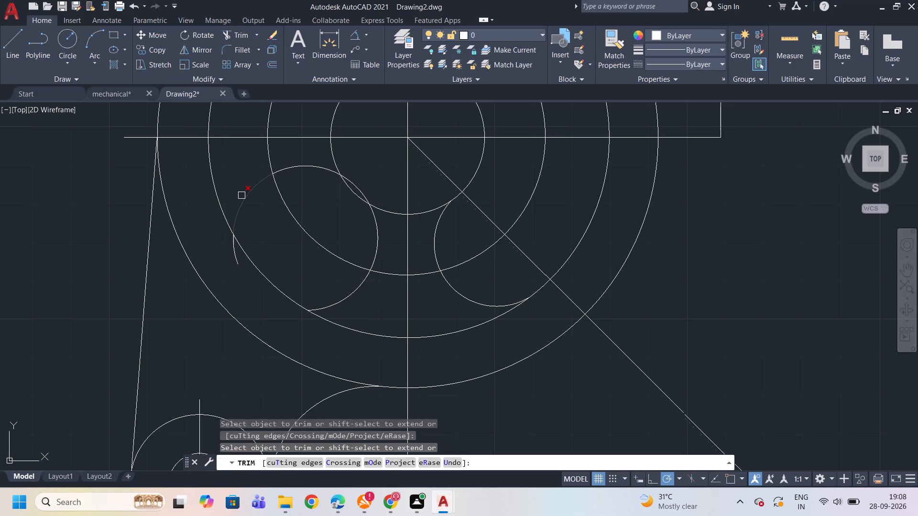
{"action": "left_click", "coordinate": [251, 198]}
{"action": "left_click", "coordinate": [302, 162]}
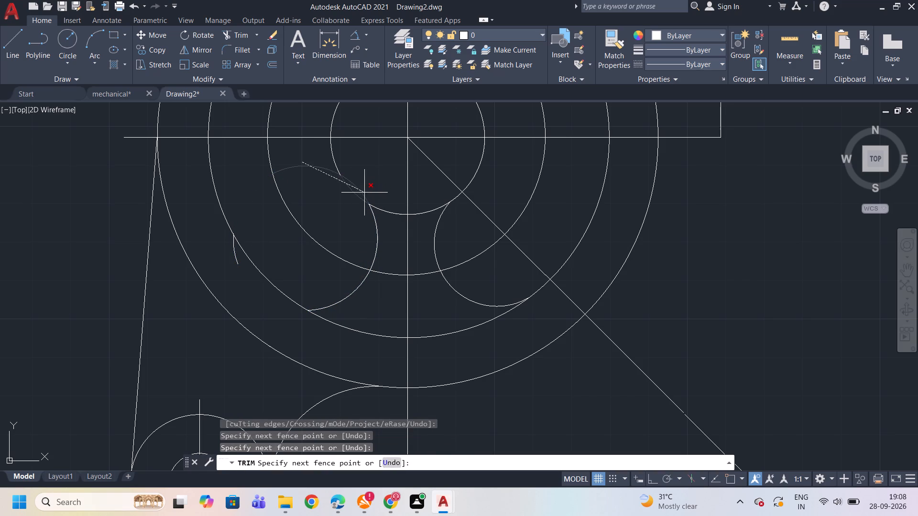
{"action": "left_click", "coordinate": [314, 192]}
{"action": "left_click", "coordinate": [358, 185]}
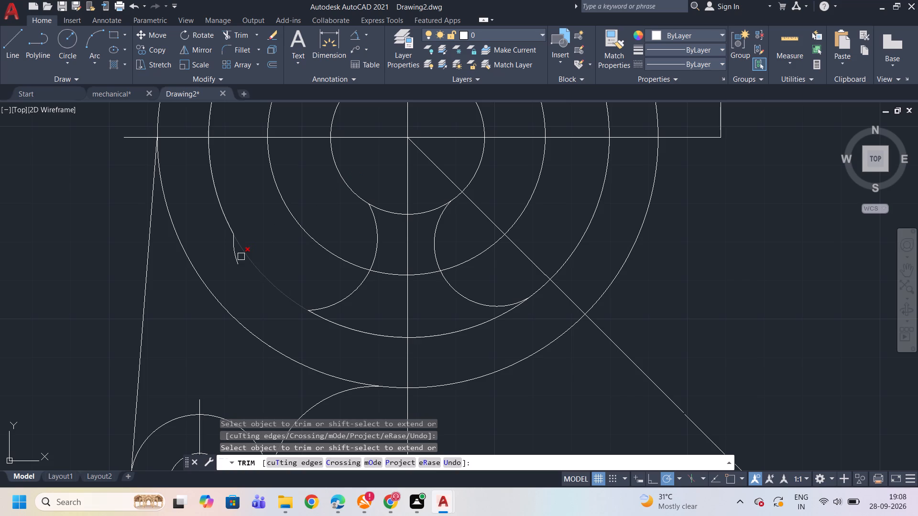
{"action": "left_click", "coordinate": [233, 258]}
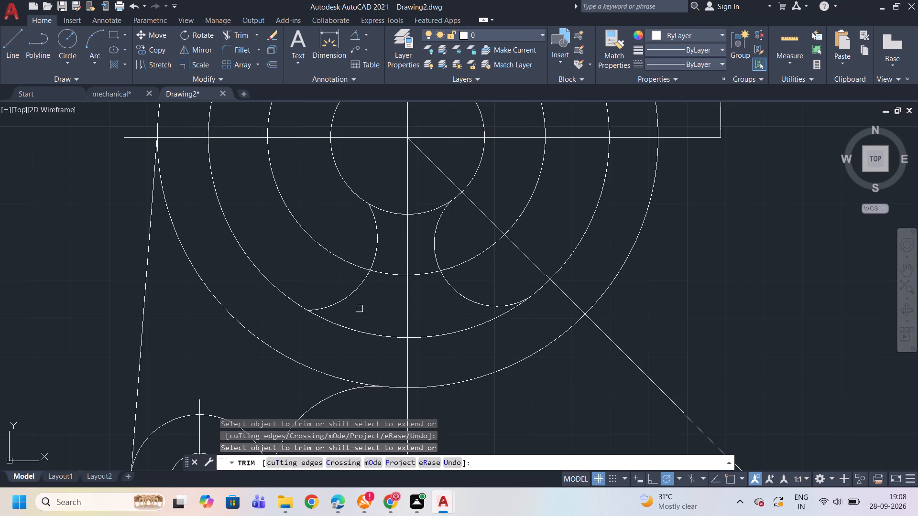
Trim away the bottom portion of the innermost circle between the two arcs on both sides of the vertical centreline.
{"action": "left_click", "coordinate": [387, 209]}
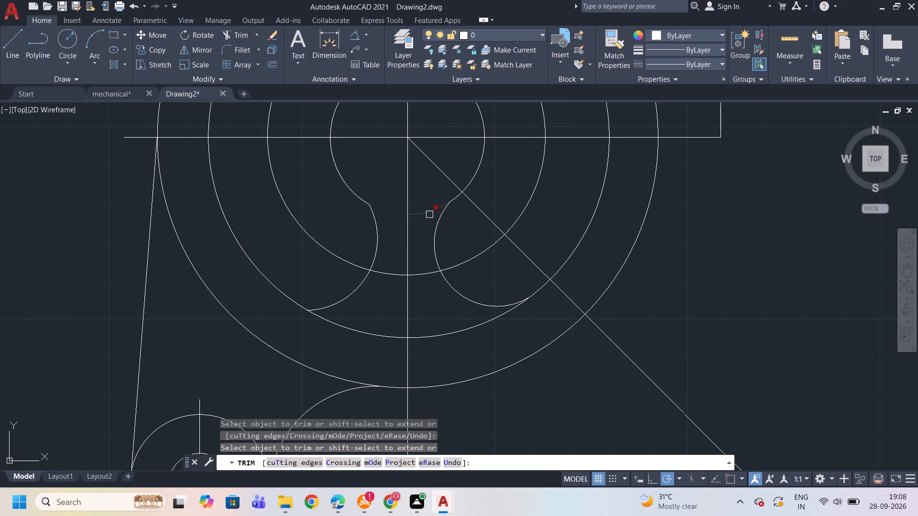
{"action": "left_click", "coordinate": [429, 213]}
Trim away the whole arc left of the centreline between the innermost and third circles.
{"action": "scroll", "coordinate": [504, 307], "scroll_direction": "down", "scroll_amount": 1}
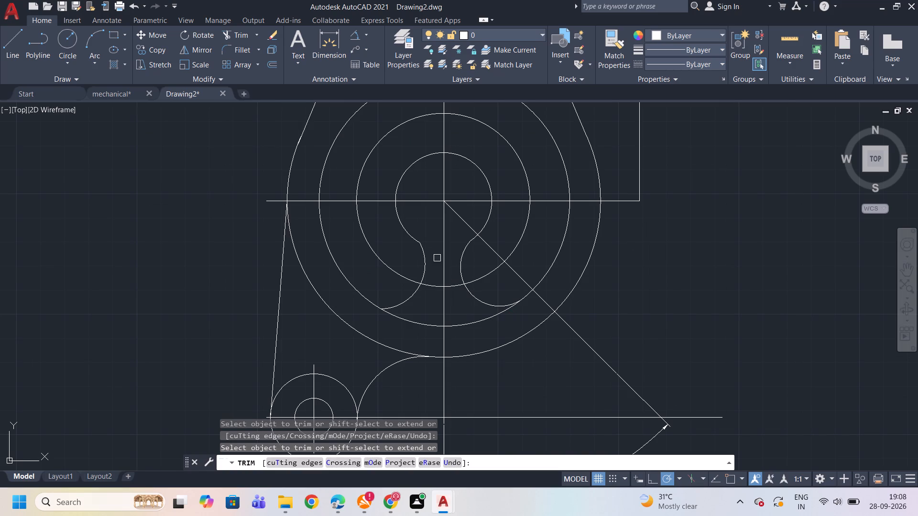
{"action": "left_click", "coordinate": [423, 264]}
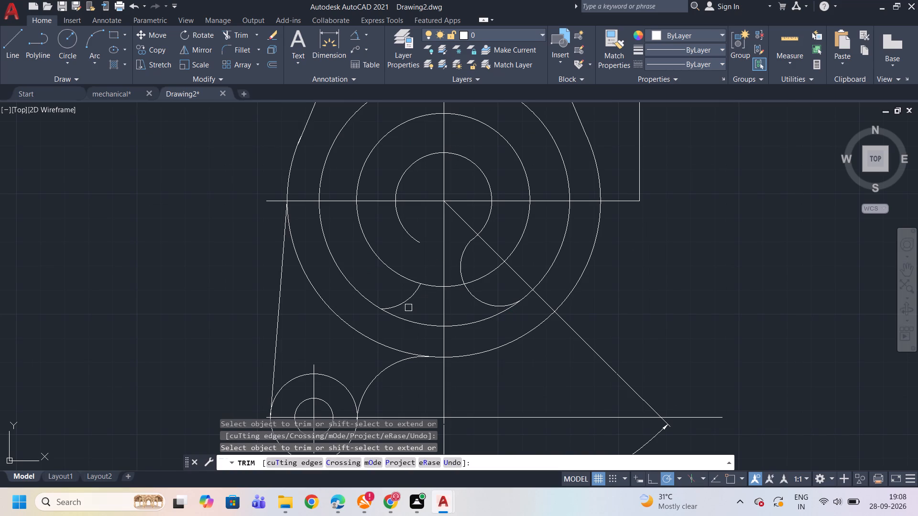
{"action": "left_click", "coordinate": [404, 301]}
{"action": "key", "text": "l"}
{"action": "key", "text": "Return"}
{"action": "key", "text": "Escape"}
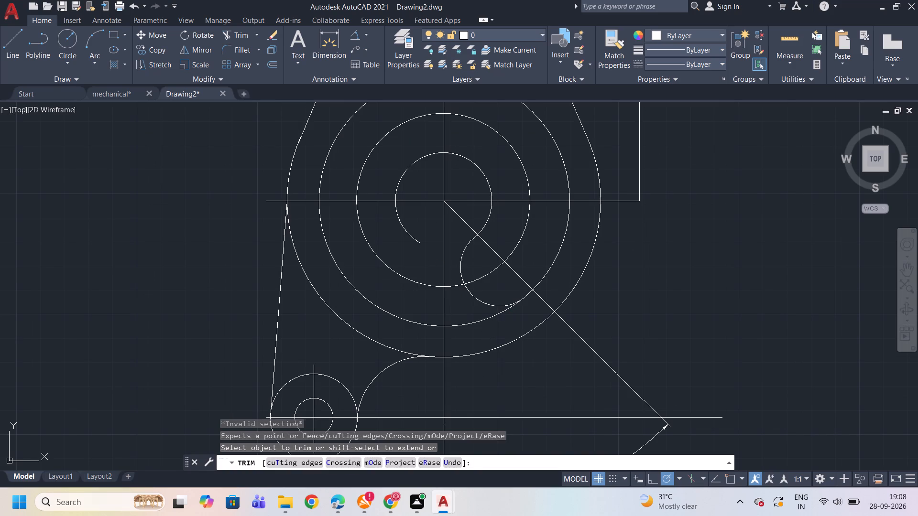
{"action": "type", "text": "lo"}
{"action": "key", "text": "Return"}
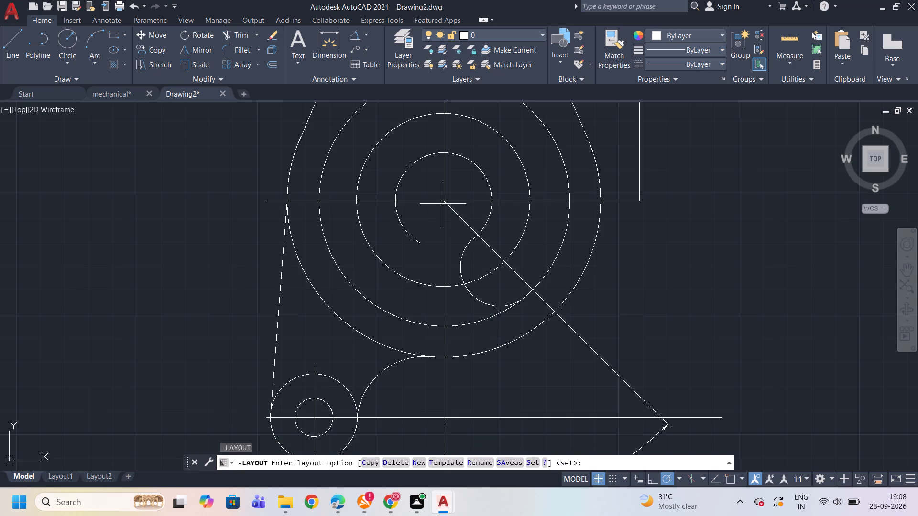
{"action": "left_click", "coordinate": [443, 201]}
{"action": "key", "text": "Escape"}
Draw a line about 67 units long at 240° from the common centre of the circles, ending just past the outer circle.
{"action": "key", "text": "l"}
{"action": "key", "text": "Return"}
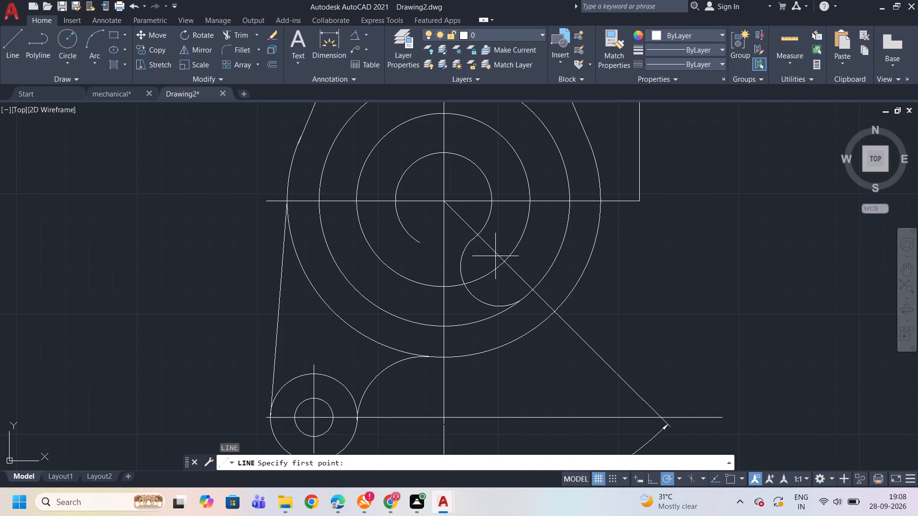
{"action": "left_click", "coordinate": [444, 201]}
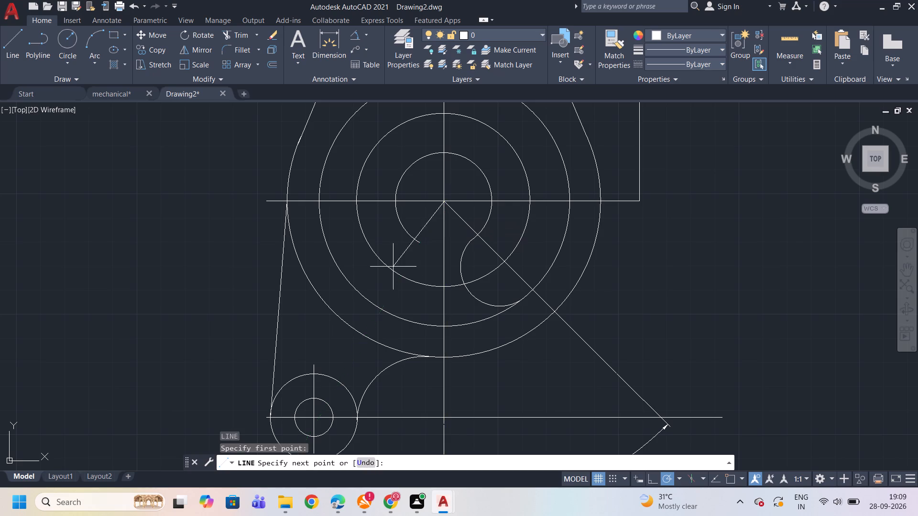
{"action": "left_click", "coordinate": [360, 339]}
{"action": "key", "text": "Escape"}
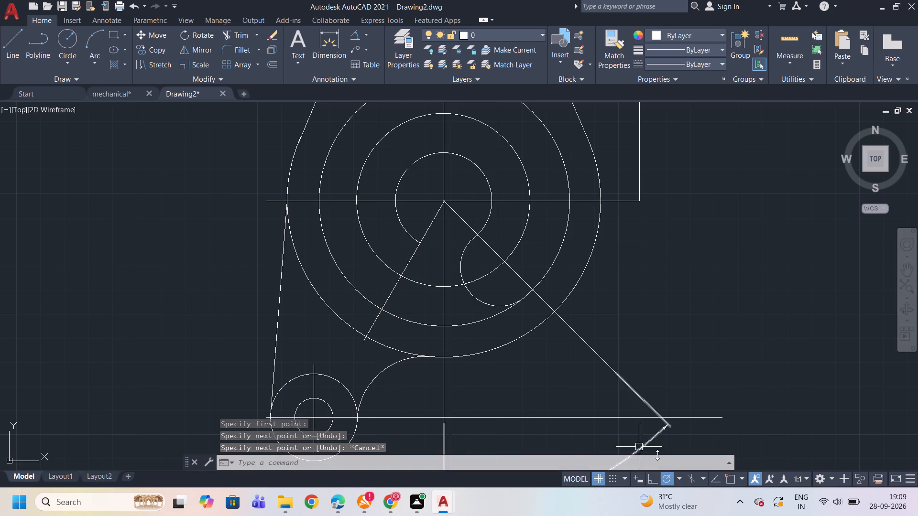
Check the angle between the vertical centreline and the new slanted line without placing a dimension.
{"action": "left_click", "coordinate": [351, 36]}
{"action": "left_click", "coordinate": [439, 343]}
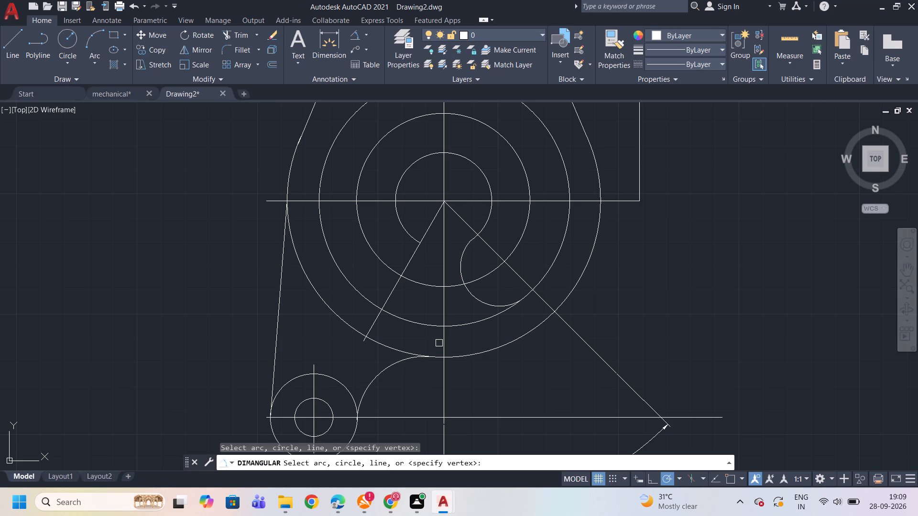
{"action": "left_click", "coordinate": [442, 343]}
{"action": "left_click", "coordinate": [372, 324]}
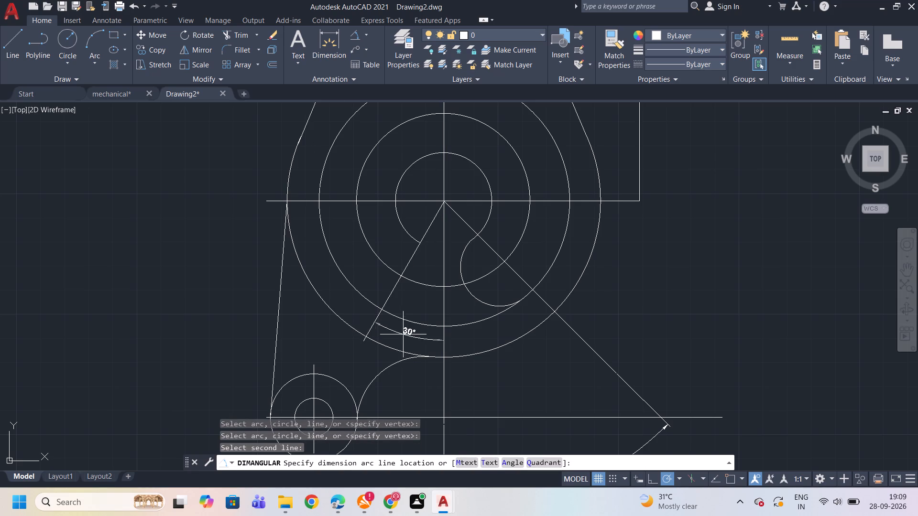
{"action": "key", "text": "Escape"}
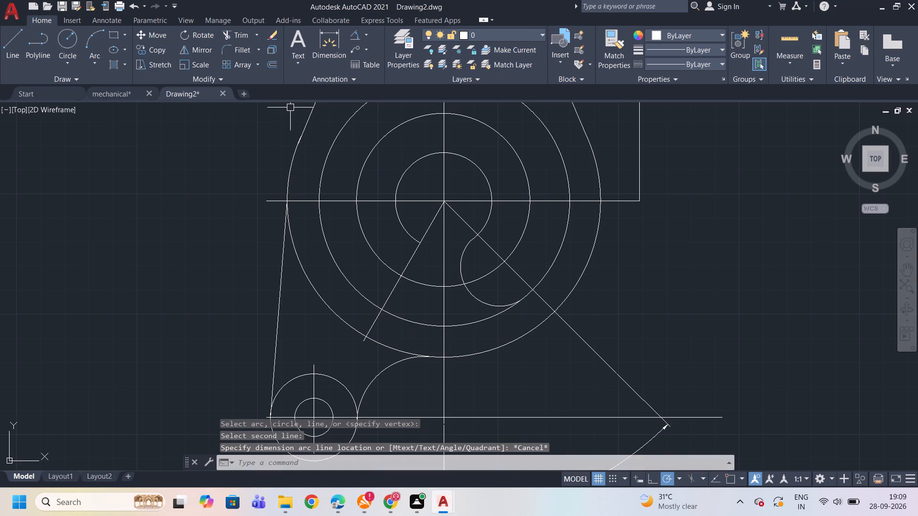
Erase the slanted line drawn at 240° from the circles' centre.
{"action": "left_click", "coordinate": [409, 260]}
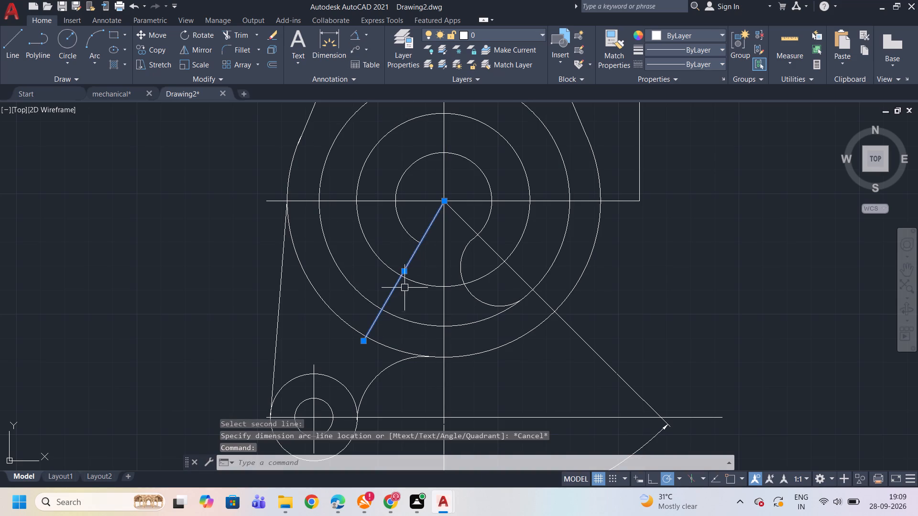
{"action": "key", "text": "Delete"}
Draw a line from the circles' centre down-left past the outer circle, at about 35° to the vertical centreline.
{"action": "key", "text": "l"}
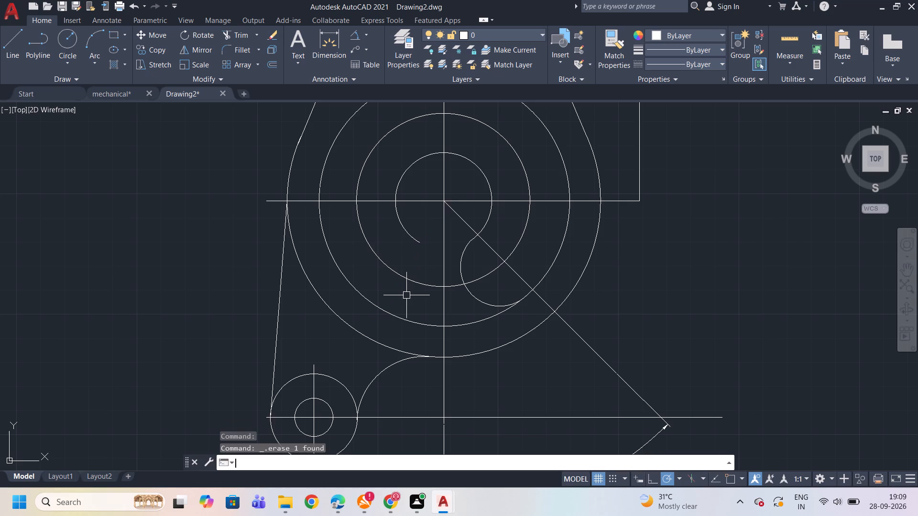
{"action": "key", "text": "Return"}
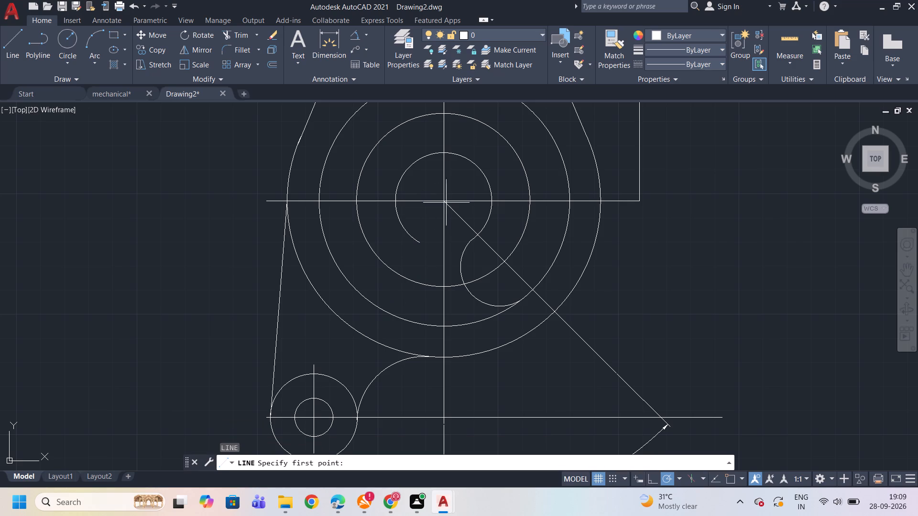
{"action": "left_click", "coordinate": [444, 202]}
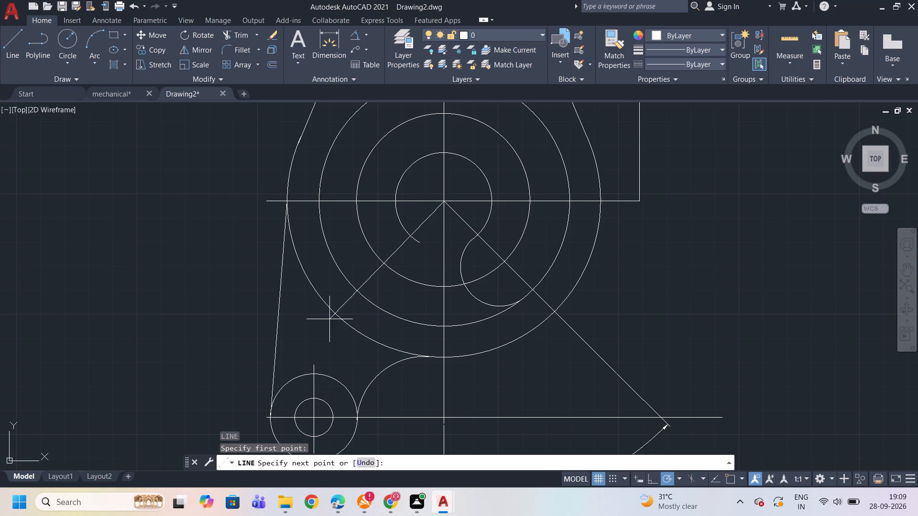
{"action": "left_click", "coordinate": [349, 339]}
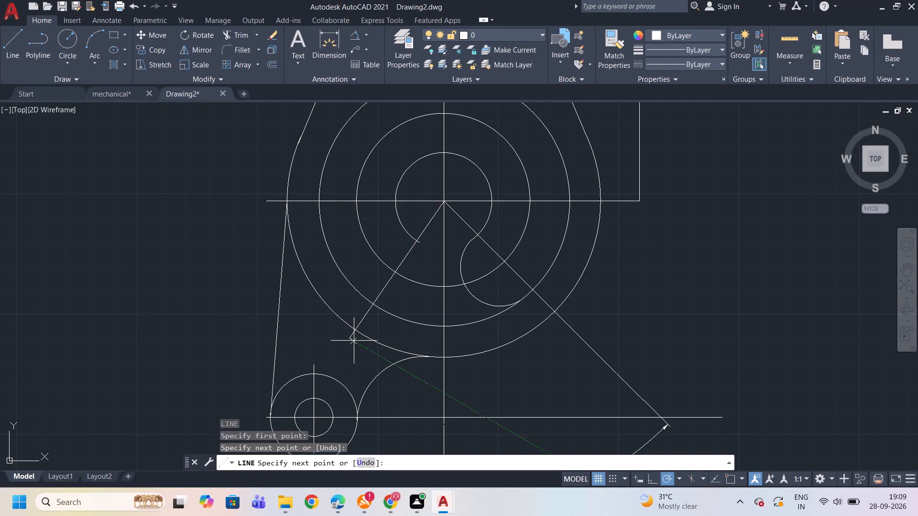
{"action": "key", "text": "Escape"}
Check the angle between the slanted line and the vertical centreline without placing a dimension.
{"action": "left_click", "coordinate": [359, 36]}
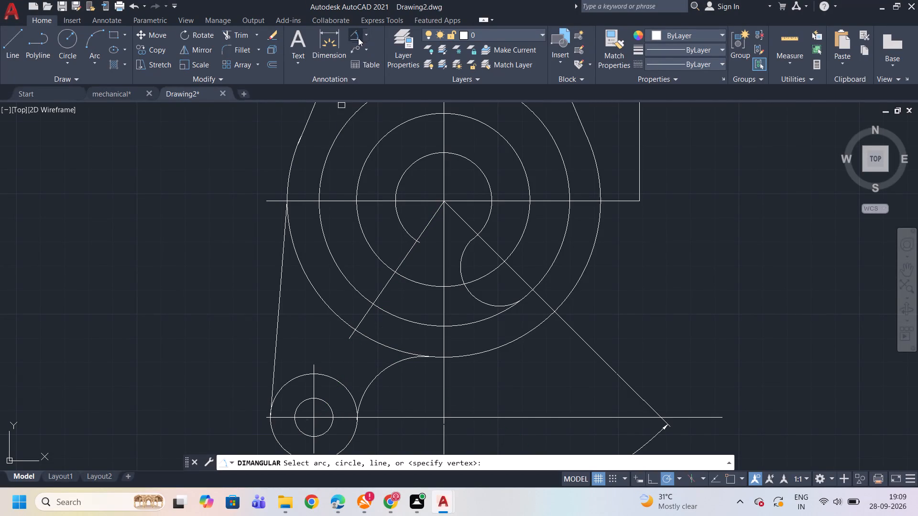
{"action": "left_click", "coordinate": [383, 288]}
{"action": "left_click", "coordinate": [440, 310]}
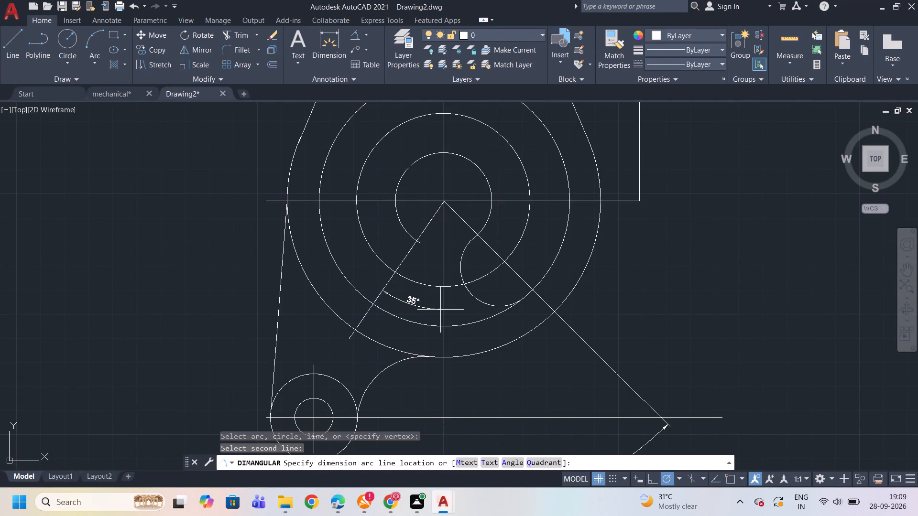
{"action": "key", "text": "Escape"}
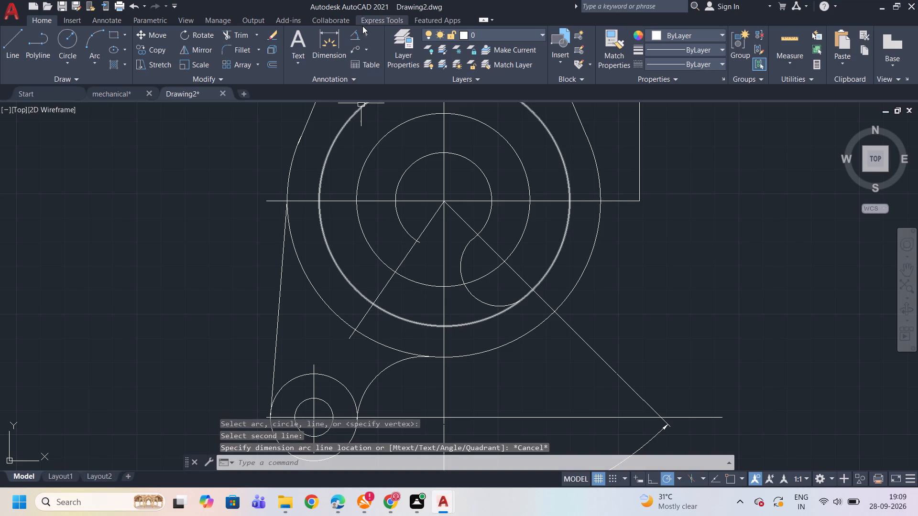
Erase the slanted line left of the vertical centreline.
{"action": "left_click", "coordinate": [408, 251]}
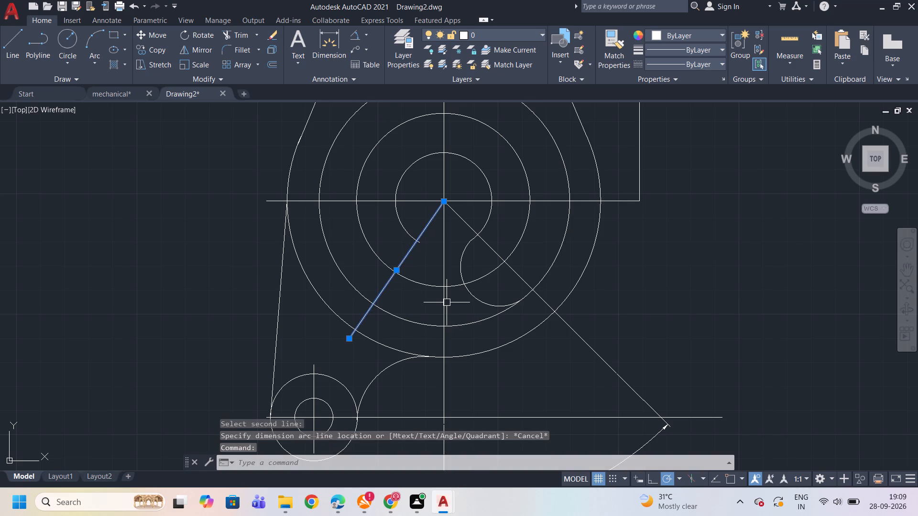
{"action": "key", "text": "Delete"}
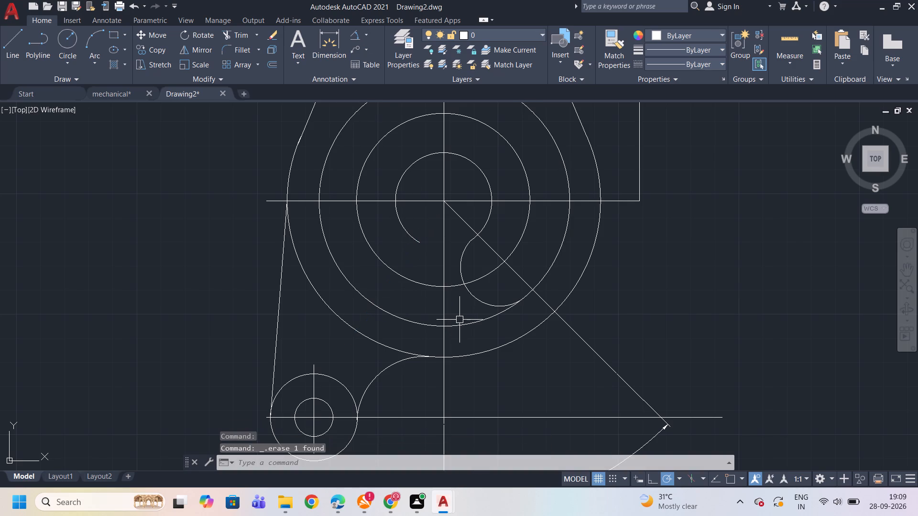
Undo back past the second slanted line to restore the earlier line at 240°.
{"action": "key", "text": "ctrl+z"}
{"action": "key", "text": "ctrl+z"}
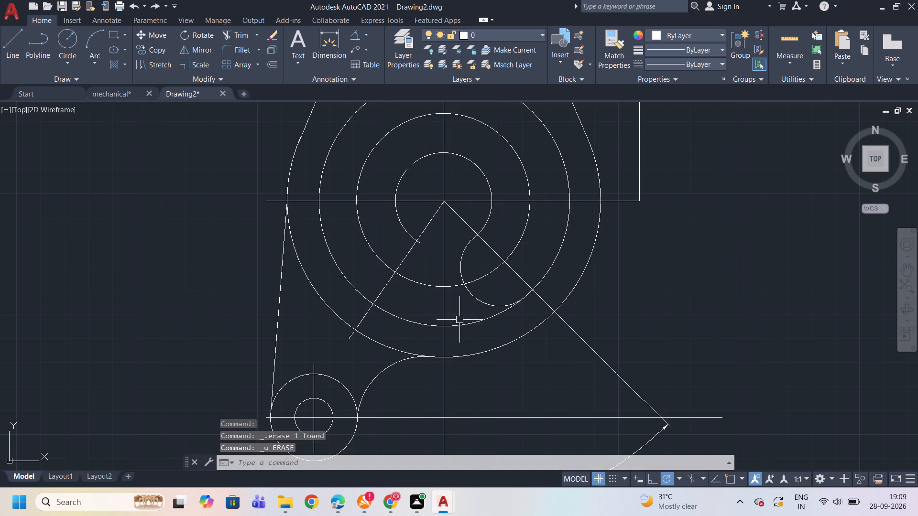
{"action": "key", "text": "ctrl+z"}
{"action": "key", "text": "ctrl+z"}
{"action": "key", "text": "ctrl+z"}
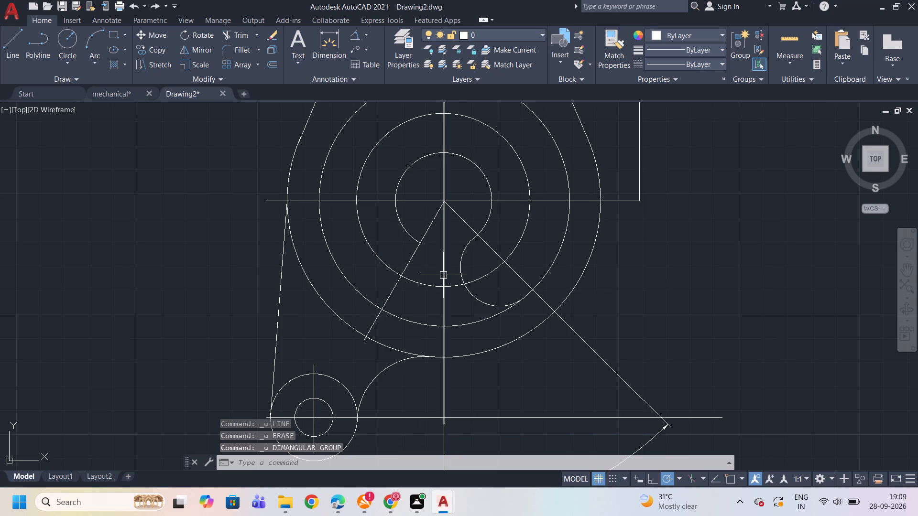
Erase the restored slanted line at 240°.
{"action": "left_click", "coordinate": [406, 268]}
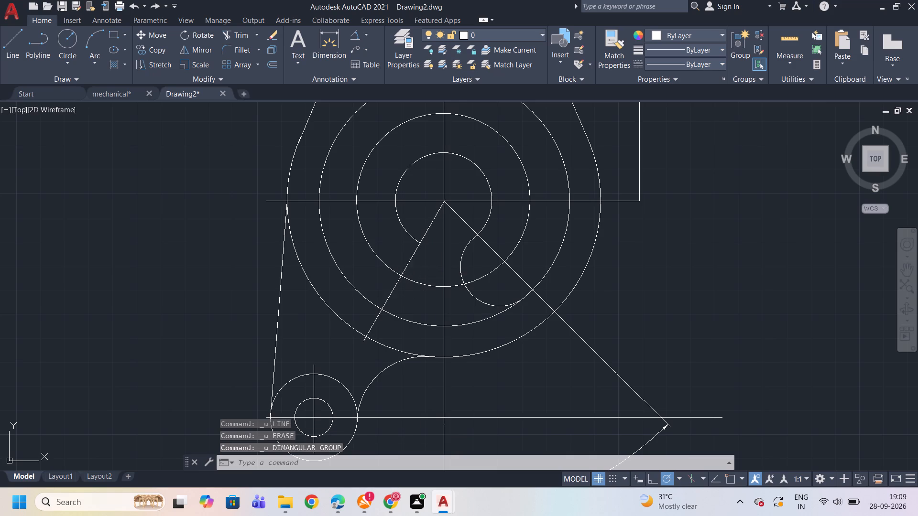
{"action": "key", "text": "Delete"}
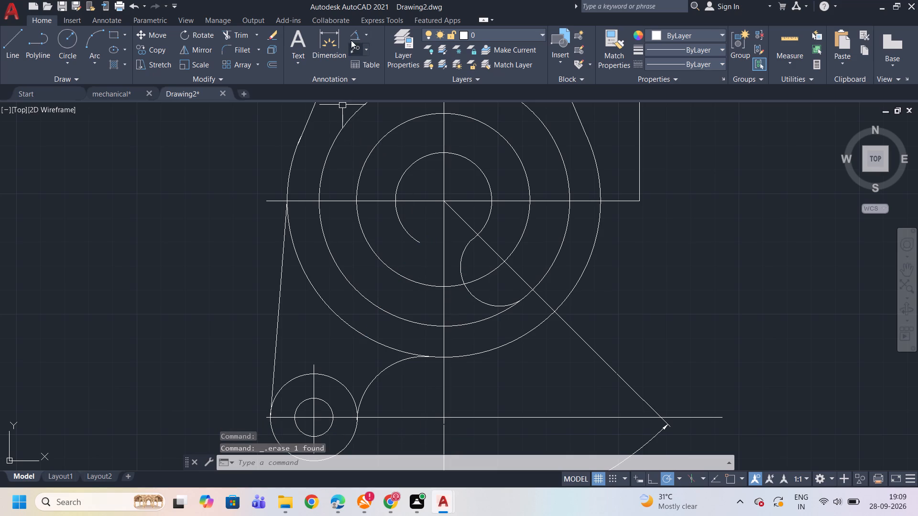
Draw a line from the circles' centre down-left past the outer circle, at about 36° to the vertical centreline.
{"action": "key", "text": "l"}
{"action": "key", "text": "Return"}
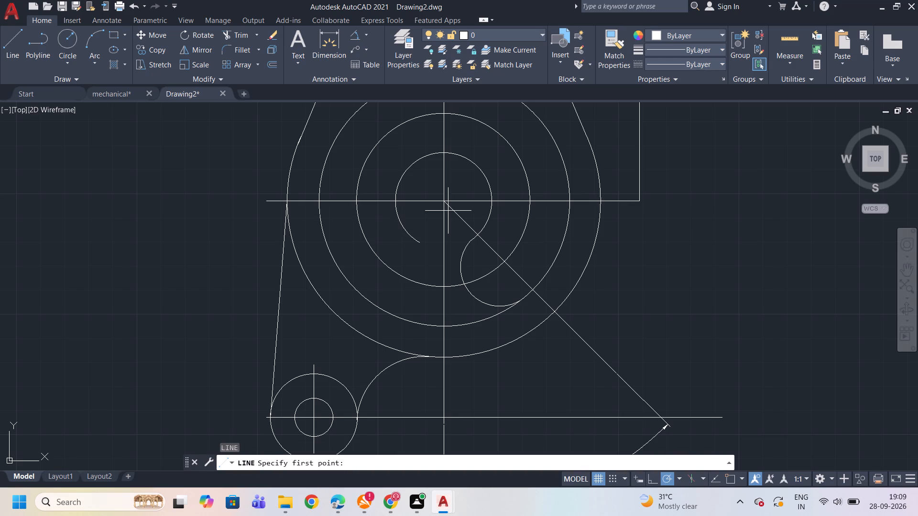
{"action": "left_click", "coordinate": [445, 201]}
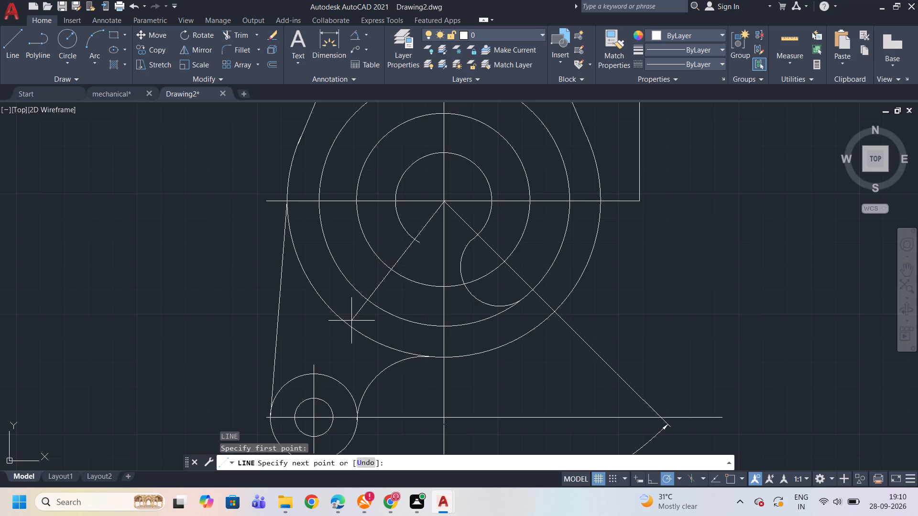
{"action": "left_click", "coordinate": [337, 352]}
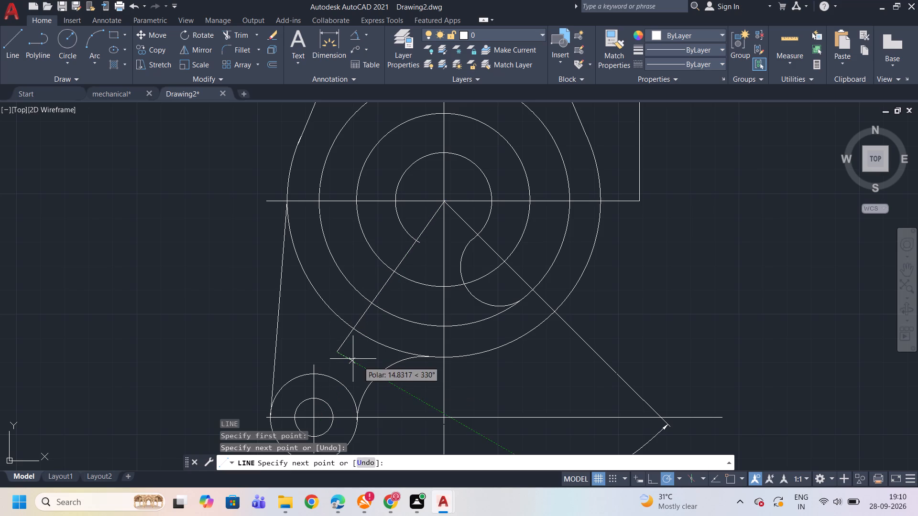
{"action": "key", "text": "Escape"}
Check the angle between the new slanted line and the vertical centreline without placing a dimension.
{"action": "left_click", "coordinate": [357, 38]}
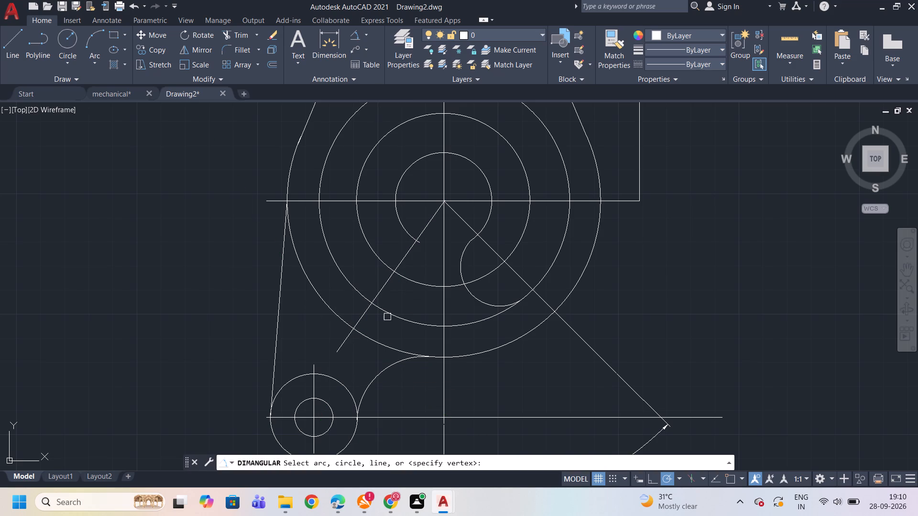
{"action": "left_click", "coordinate": [380, 293]}
{"action": "left_click", "coordinate": [445, 308]}
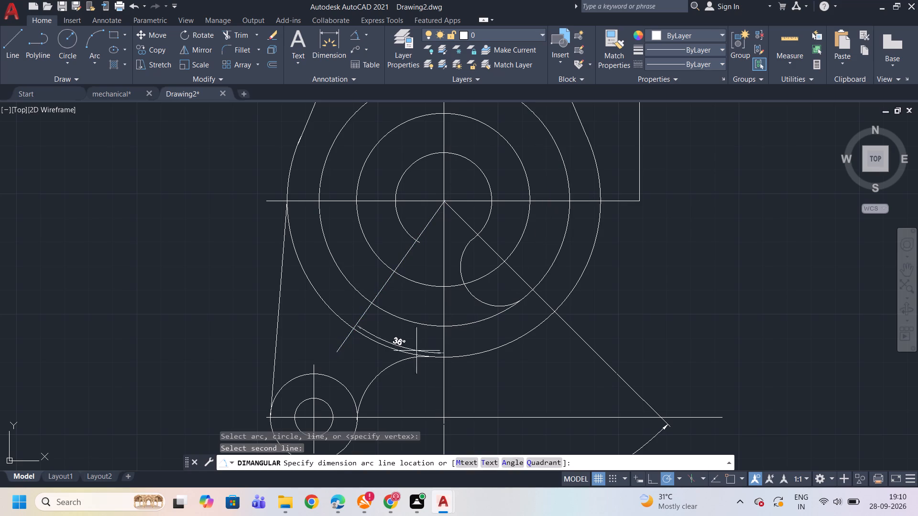
{"action": "key", "text": "Escape"}
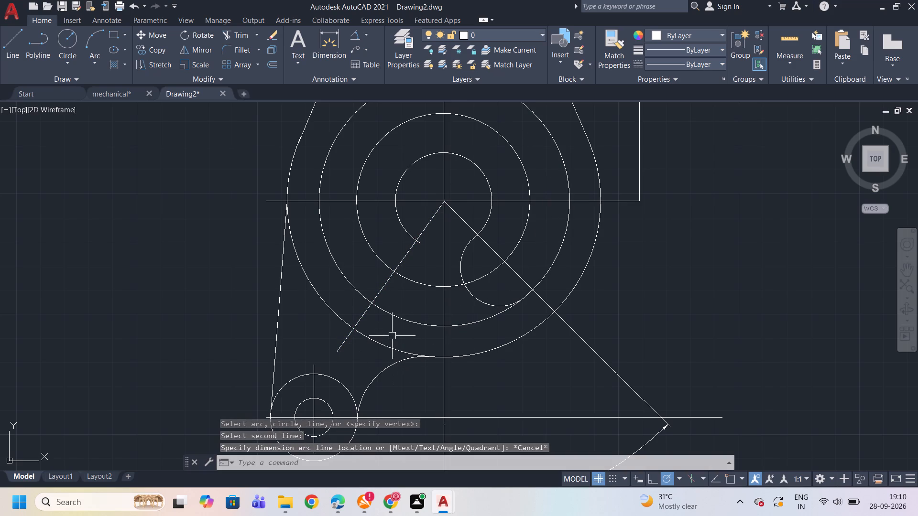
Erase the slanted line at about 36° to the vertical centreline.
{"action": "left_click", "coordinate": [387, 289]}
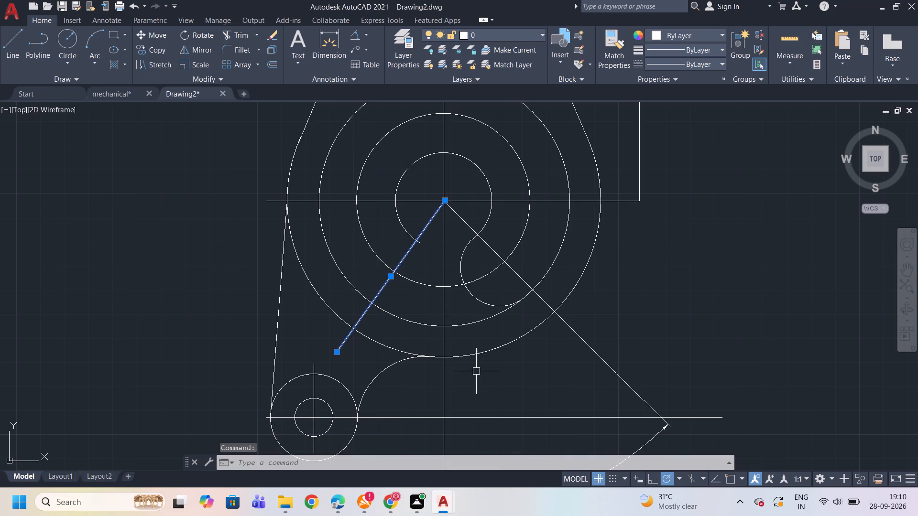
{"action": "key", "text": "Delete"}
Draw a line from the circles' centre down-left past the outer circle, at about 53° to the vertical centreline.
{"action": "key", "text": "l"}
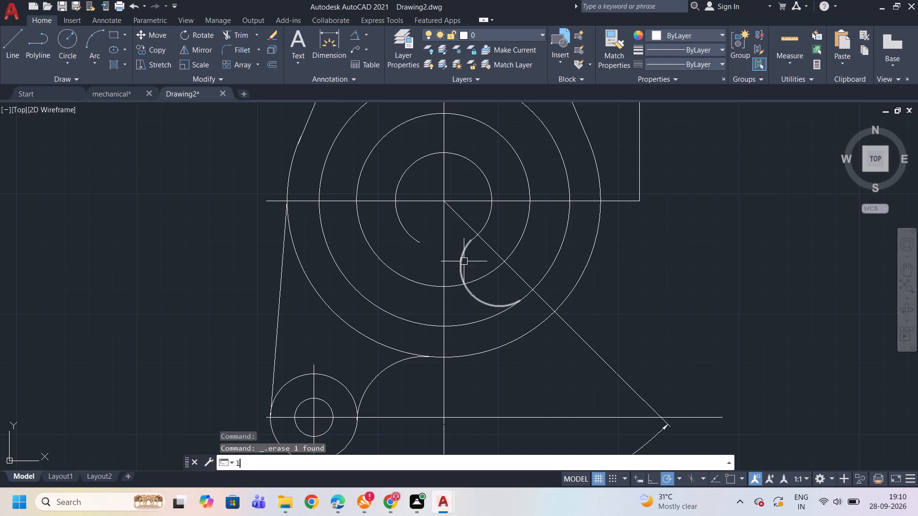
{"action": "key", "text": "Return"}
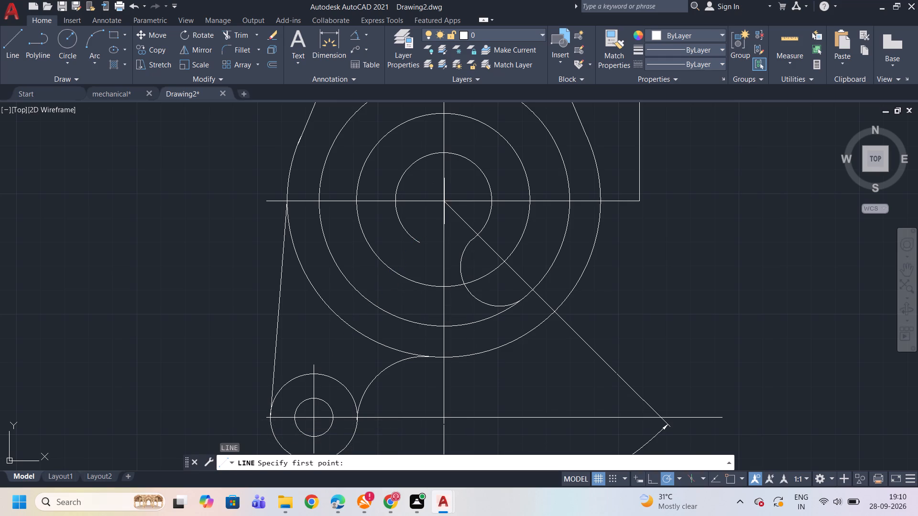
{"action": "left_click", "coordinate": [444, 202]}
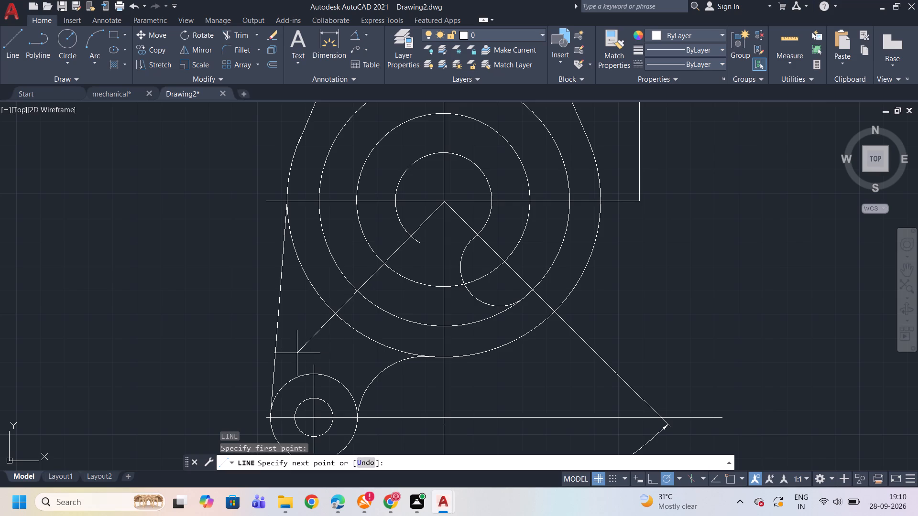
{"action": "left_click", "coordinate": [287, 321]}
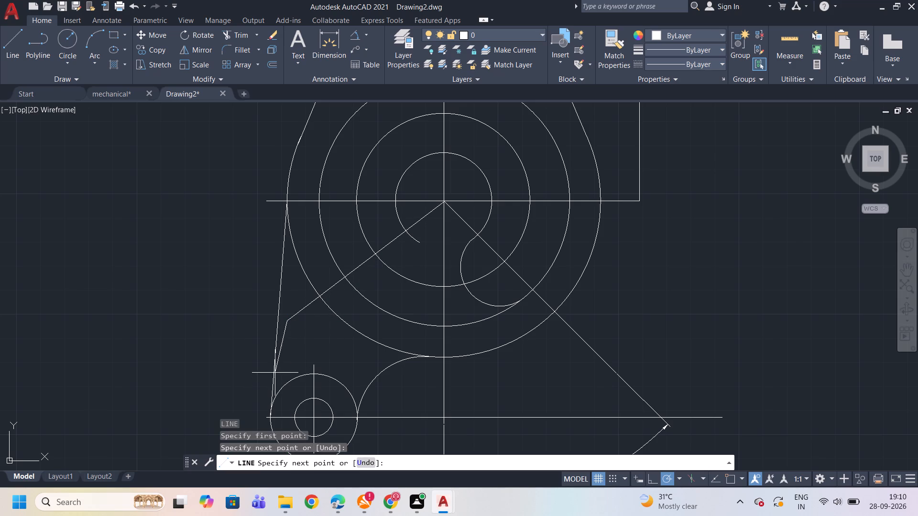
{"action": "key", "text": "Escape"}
Check the angle between the new slanted line and the vertical centreline without placing a dimension.
{"action": "left_click", "coordinate": [357, 31]}
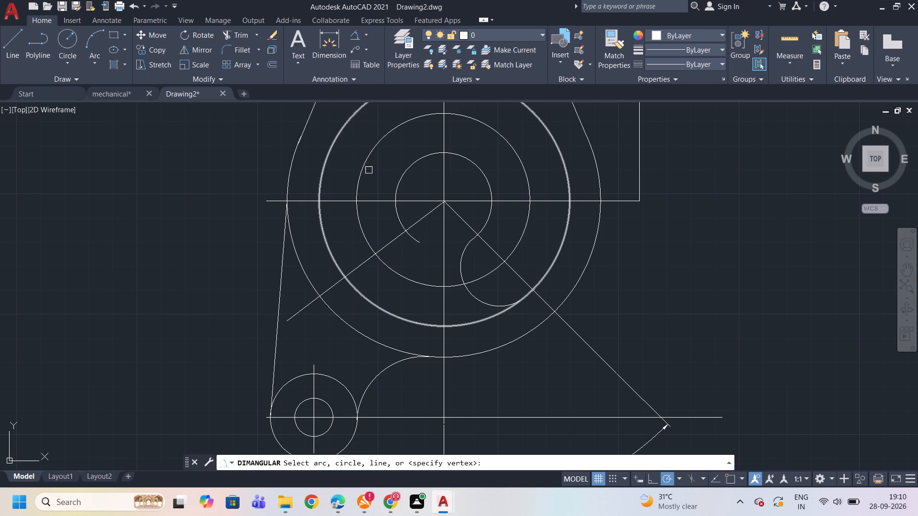
{"action": "left_click", "coordinate": [361, 265]}
{"action": "left_click", "coordinate": [444, 311]}
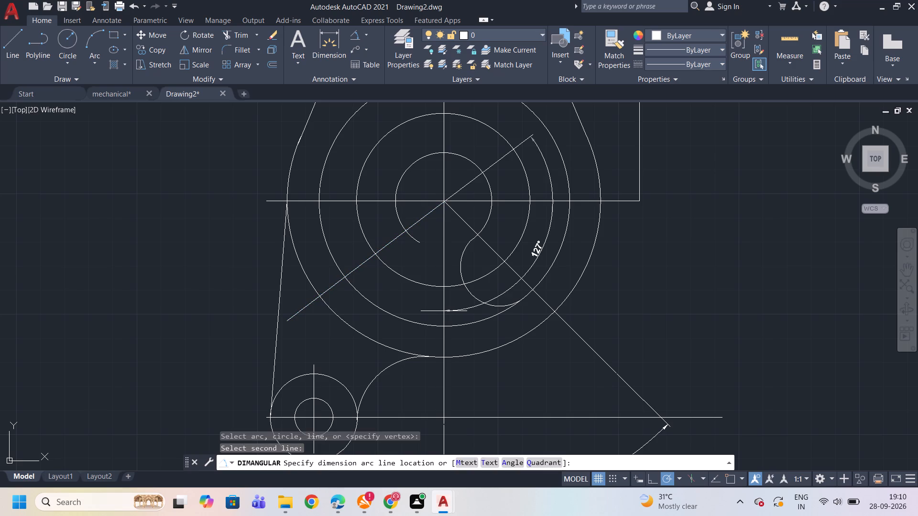
{"action": "key", "text": "Escape"}
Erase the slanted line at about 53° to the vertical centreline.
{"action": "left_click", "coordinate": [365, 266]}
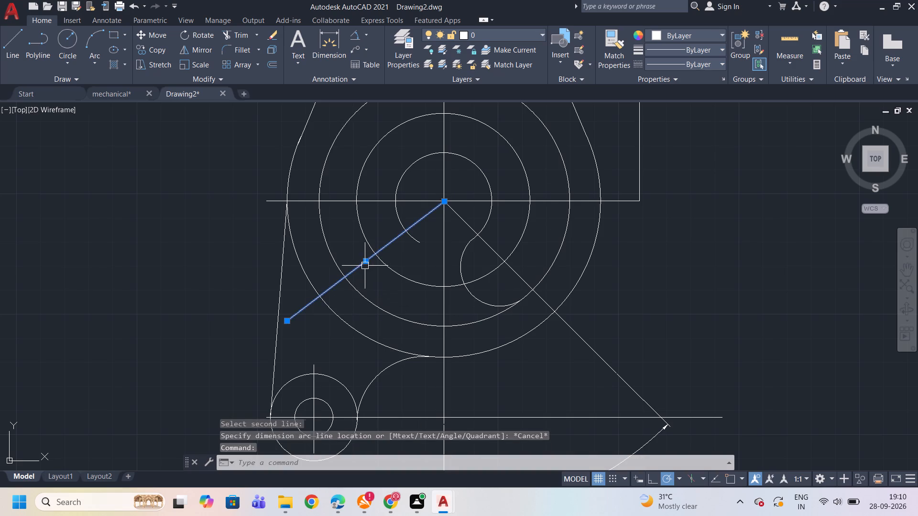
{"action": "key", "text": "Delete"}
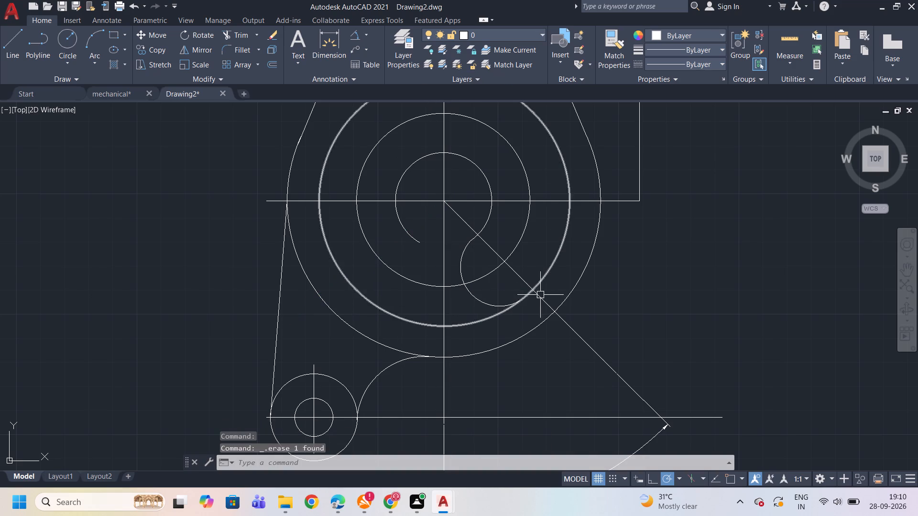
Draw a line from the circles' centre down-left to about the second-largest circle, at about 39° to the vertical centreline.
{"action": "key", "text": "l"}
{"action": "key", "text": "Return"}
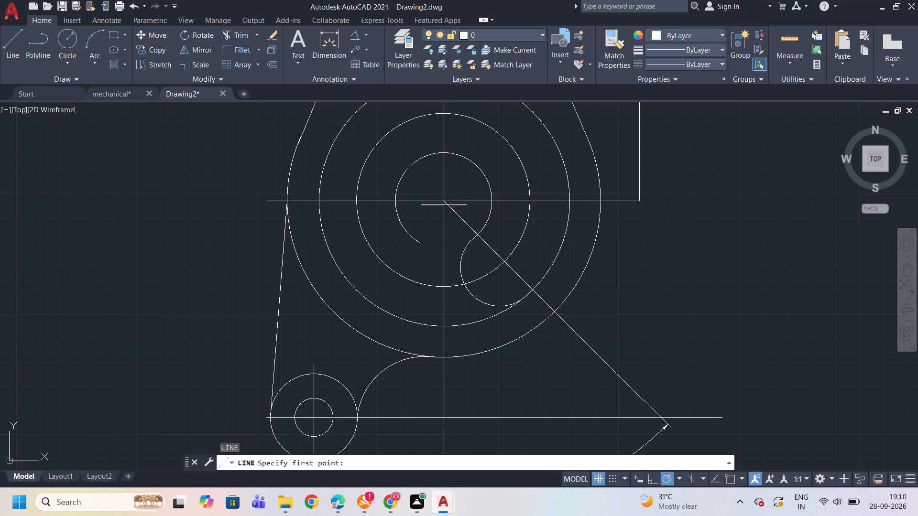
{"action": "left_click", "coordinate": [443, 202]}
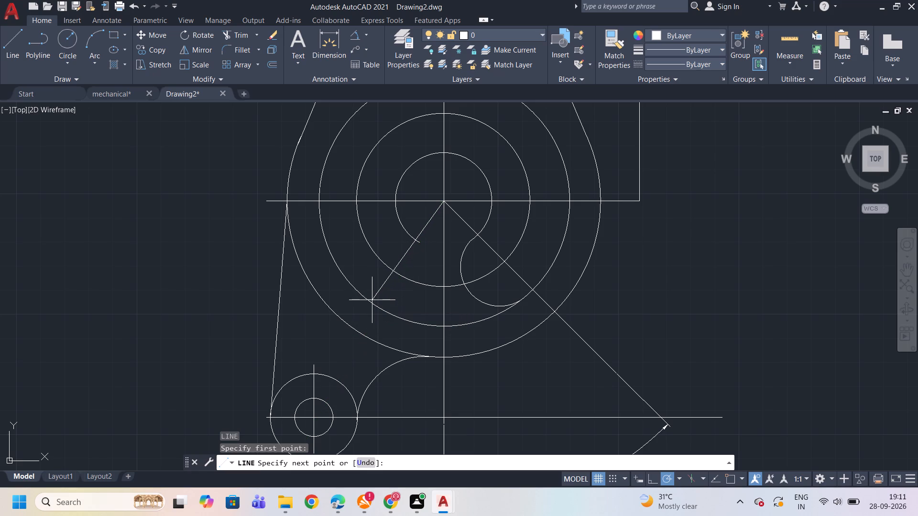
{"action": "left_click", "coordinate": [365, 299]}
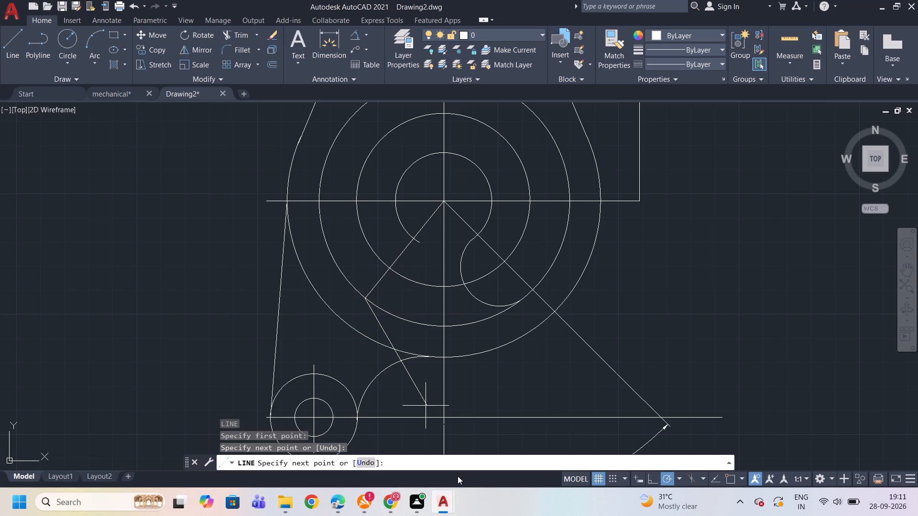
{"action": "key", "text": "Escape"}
Check the angle between the shorter slanted line and the vertical centreline without placing a dimension.
{"action": "left_click", "coordinate": [356, 33]}
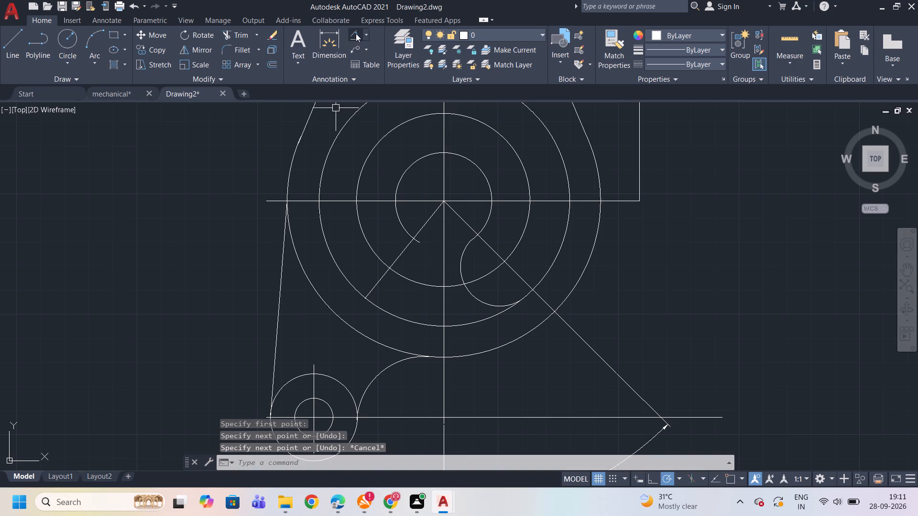
{"action": "left_click", "coordinate": [398, 256]}
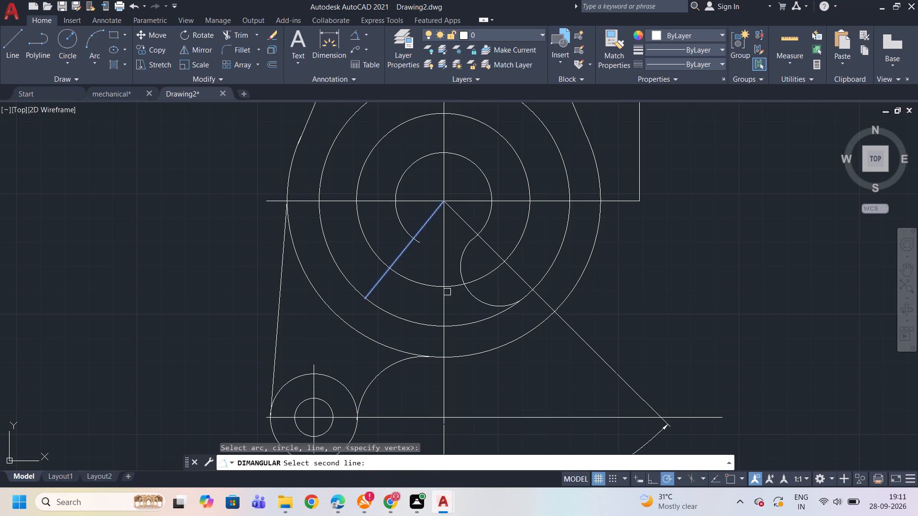
{"action": "left_click", "coordinate": [442, 300]}
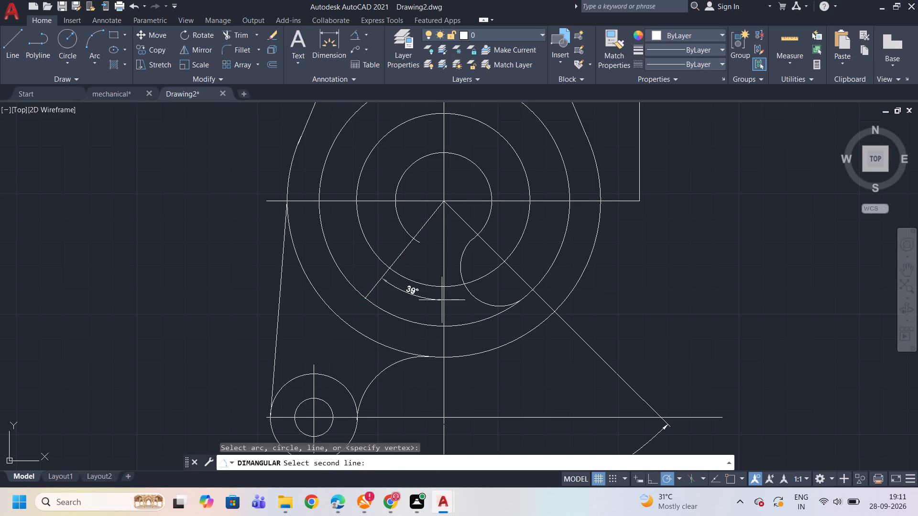
{"action": "key", "text": "Escape"}
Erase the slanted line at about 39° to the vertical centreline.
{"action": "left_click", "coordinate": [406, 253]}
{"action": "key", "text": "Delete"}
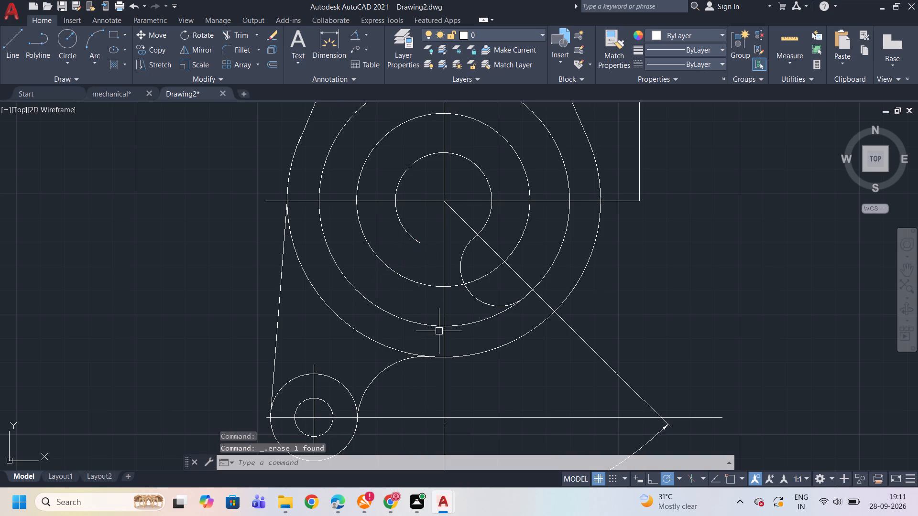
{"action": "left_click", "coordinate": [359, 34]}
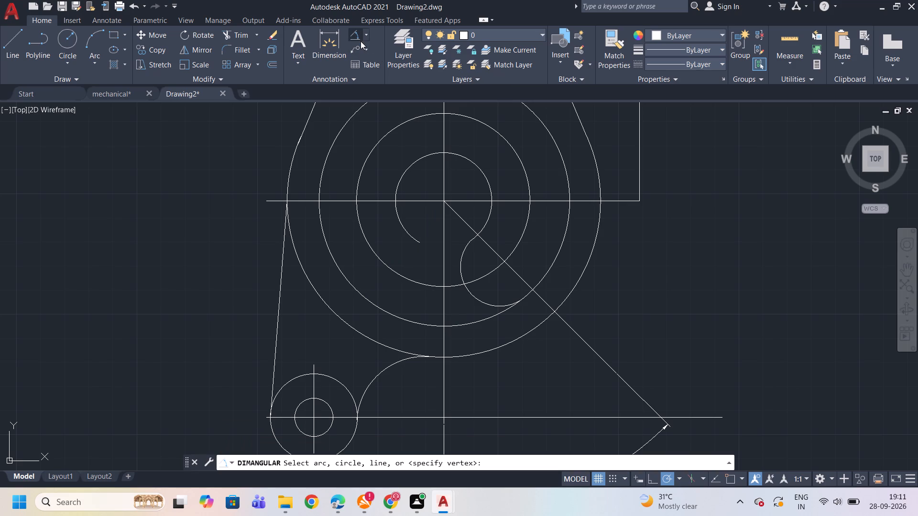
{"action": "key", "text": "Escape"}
Draw a line from the circles' centre down-left past the outer circle, at about 45° to the vertical centreline.
{"action": "key", "text": "l"}
{"action": "key", "text": "Return"}
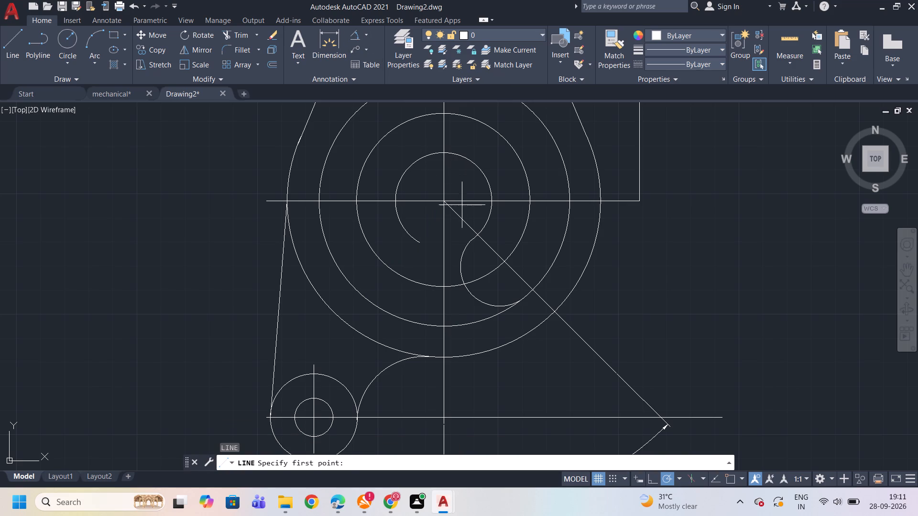
{"action": "left_click", "coordinate": [444, 202]}
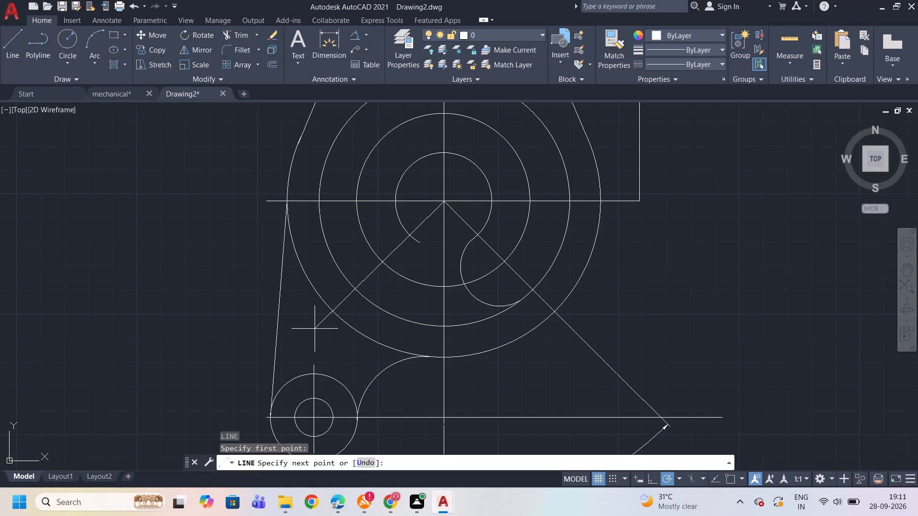
{"action": "left_click", "coordinate": [304, 341]}
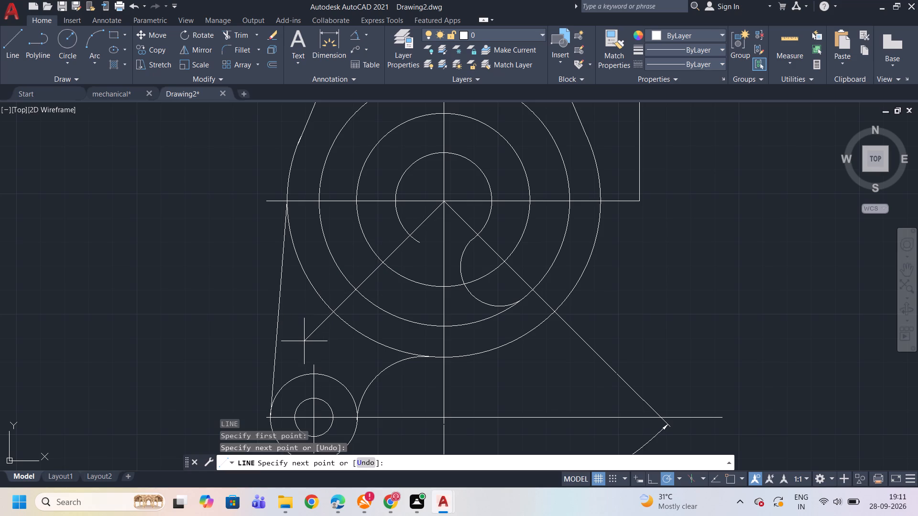
{"action": "key", "text": "Escape"}
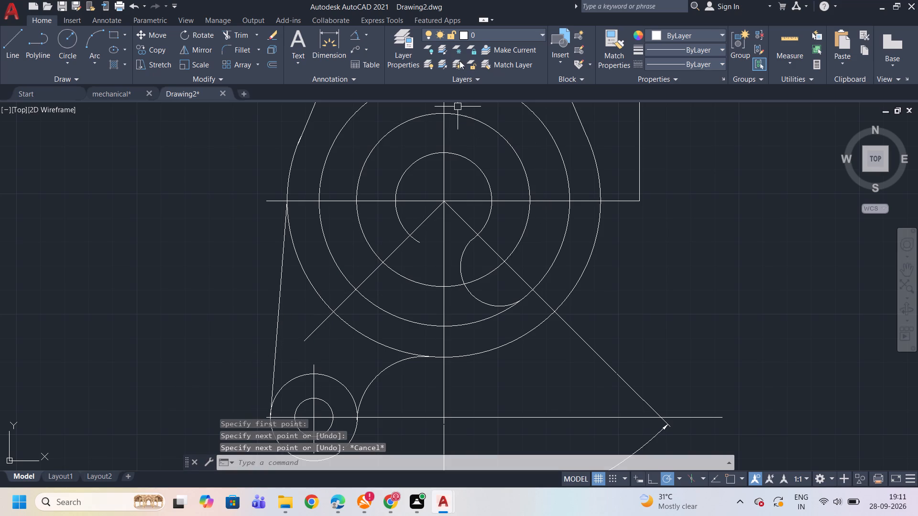
Place an angular dimension between the new slanted line and the vertical centreline, below the outer circle.
{"action": "left_click", "coordinate": [358, 33]}
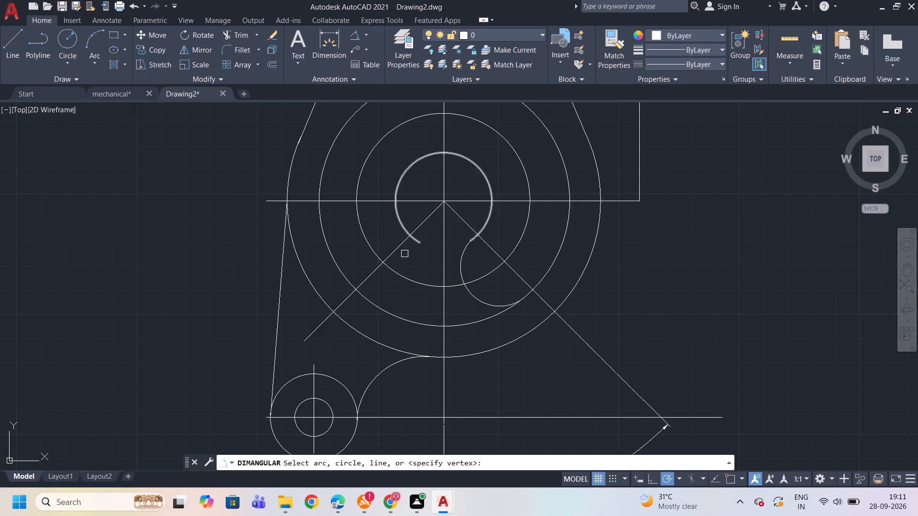
{"action": "left_click", "coordinate": [395, 251]}
{"action": "left_click", "coordinate": [440, 279]}
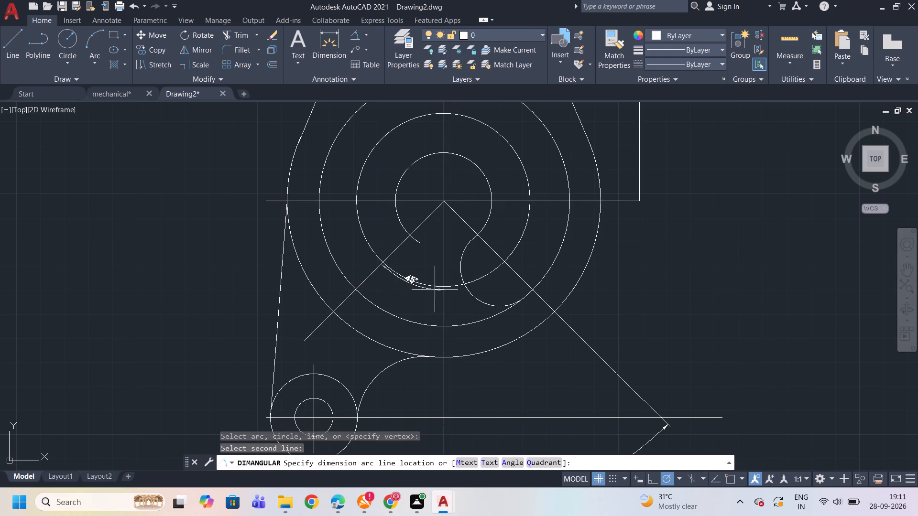
{"action": "left_click", "coordinate": [394, 389]}
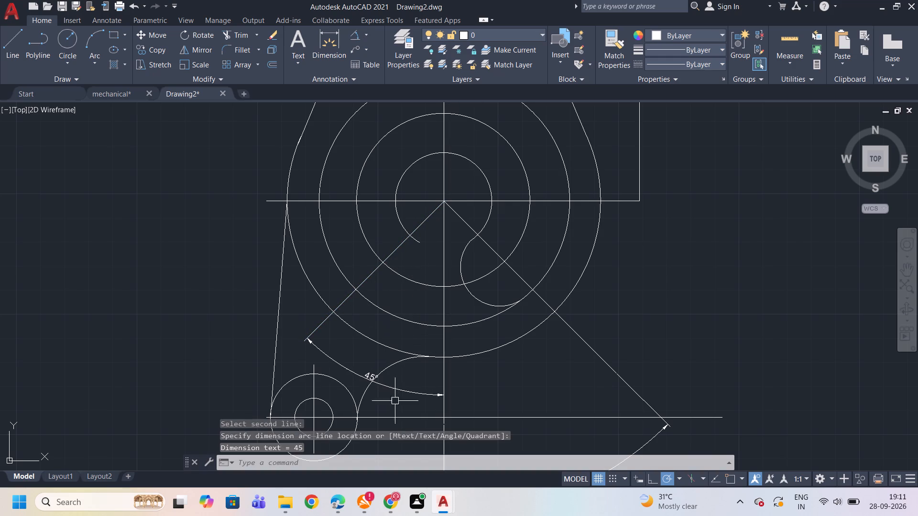
{"action": "key", "text": "Escape"}
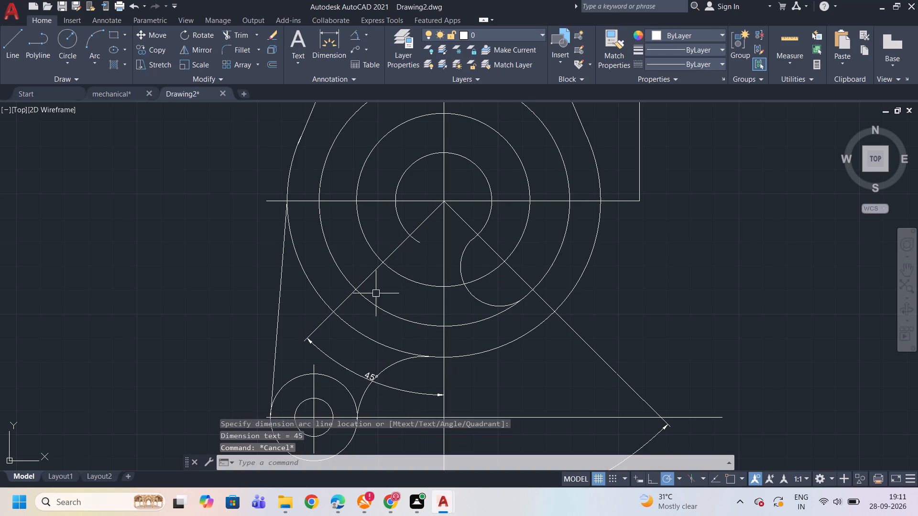
Draw a three-point arc from the slanted line's innermost-circle intersection, through its second-largest-circle intersection, ending just below the innermost arc's open left end.
{"action": "left_click", "coordinate": [99, 56]}
{"action": "left_click", "coordinate": [140, 86]}
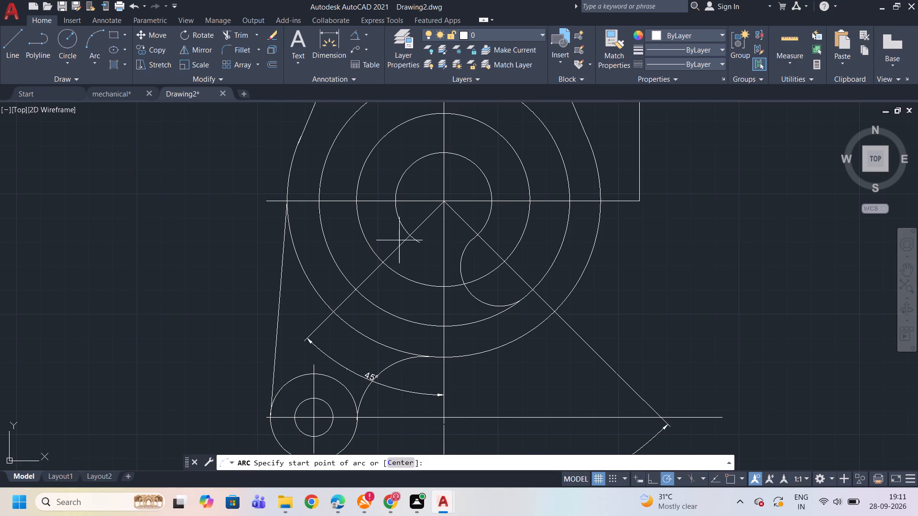
{"action": "left_click", "coordinate": [410, 235]}
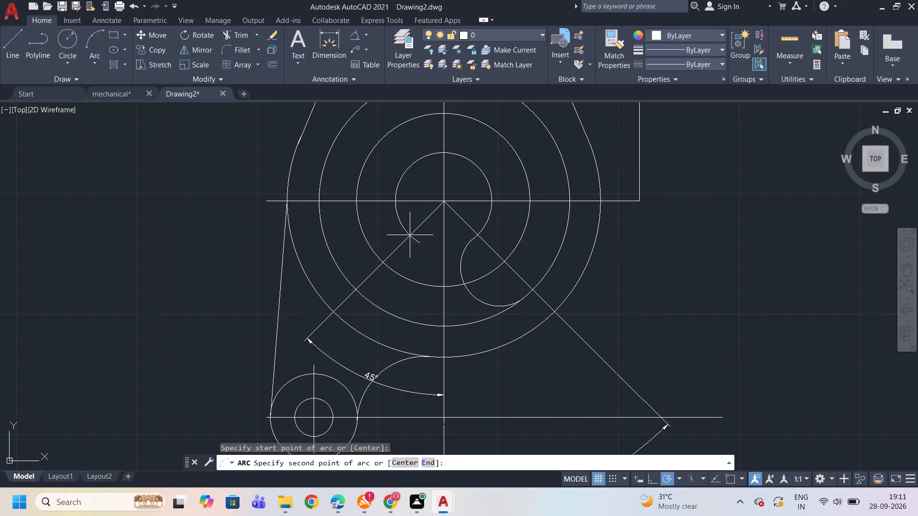
{"action": "left_click", "coordinate": [356, 290]}
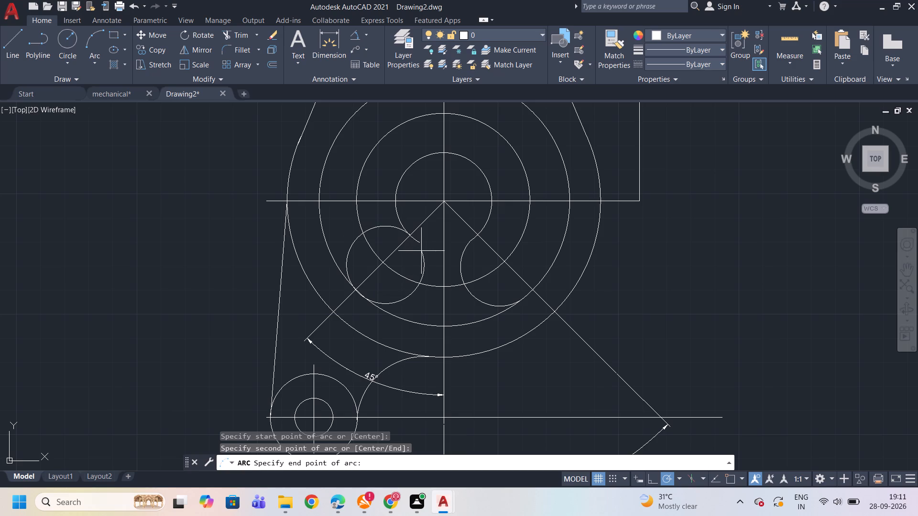
{"action": "left_click", "coordinate": [421, 251]}
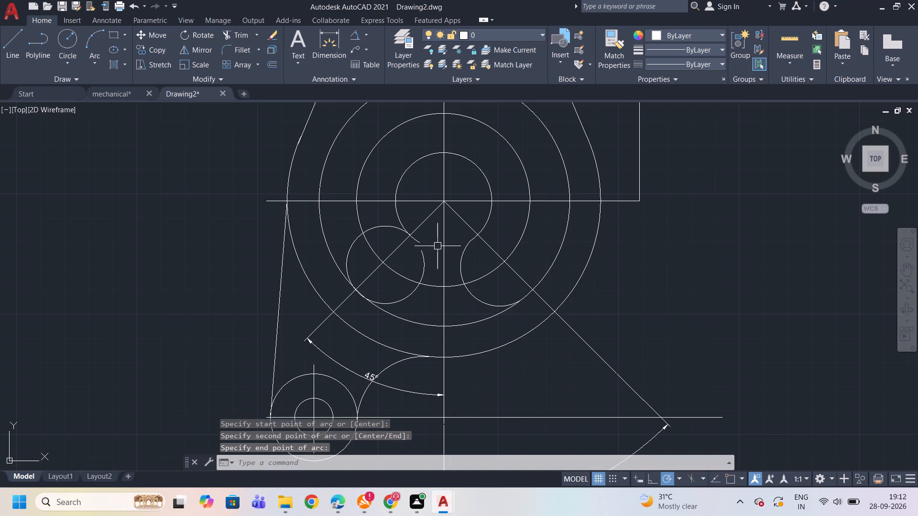
{"action": "key", "text": "Escape"}
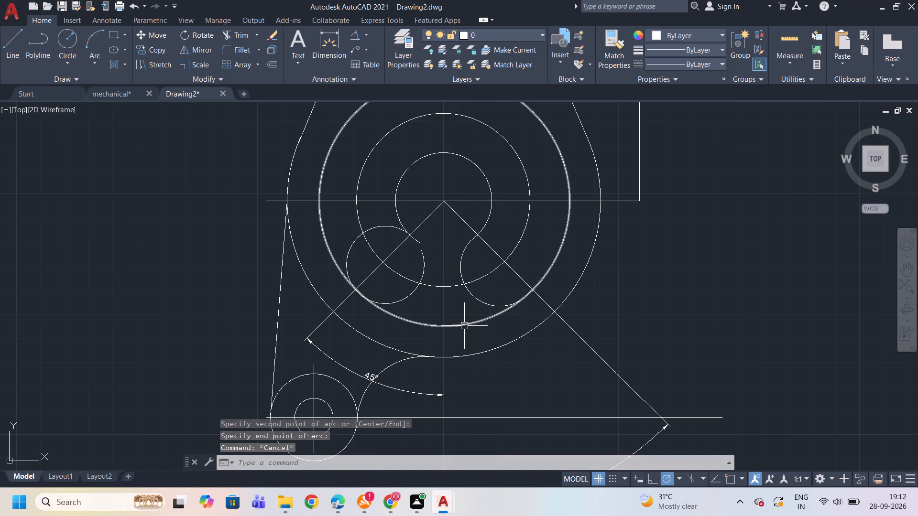
Trim the upper-left portions of the new arc, keeping its lower-right part between the innermost arc and the second-largest circle.
{"action": "type", "text": "tr"}
{"action": "key", "text": "Return"}
{"action": "key", "text": "Return"}
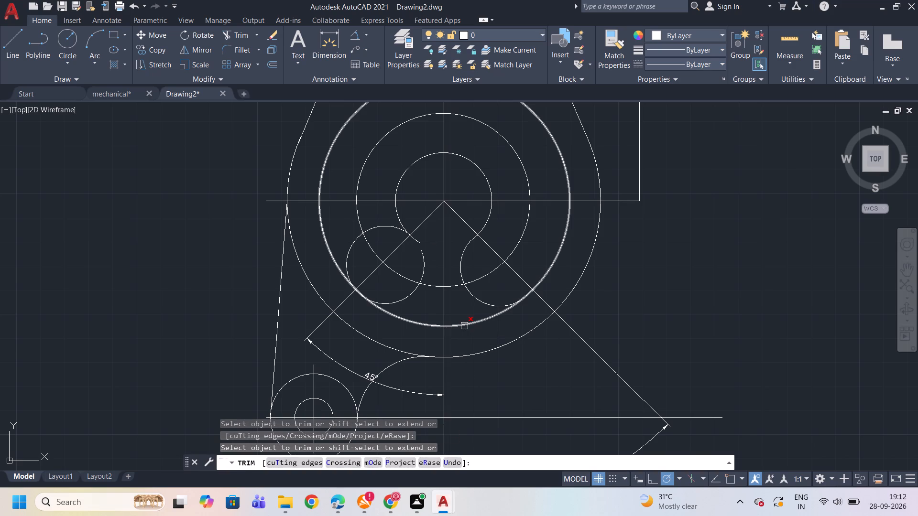
{"action": "left_click", "coordinate": [352, 253]}
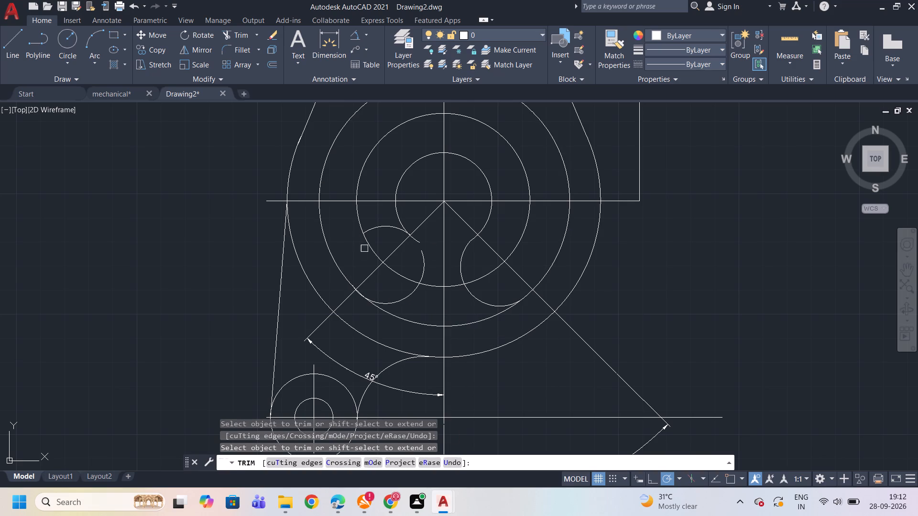
{"action": "left_click", "coordinate": [383, 230]}
{"action": "key", "text": "Escape"}
Extend the upper end of the trimmed left arc to meet the innermost arc.
{"action": "type", "text": "ex"}
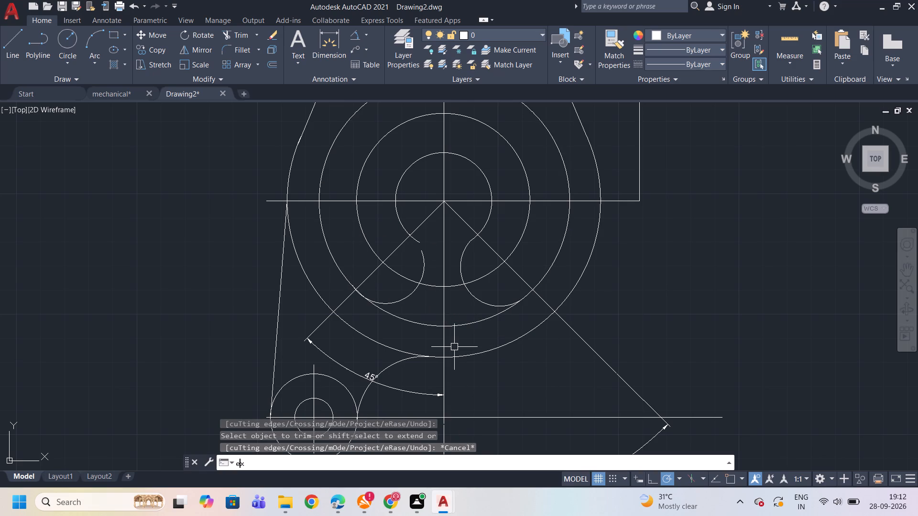
{"action": "key", "text": "Return"}
{"action": "left_click", "coordinate": [425, 275]}
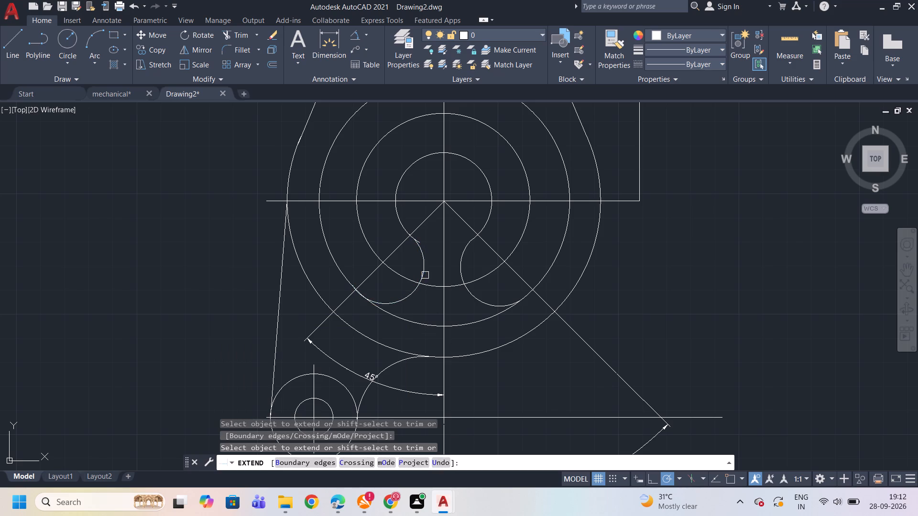
{"action": "scroll", "coordinate": [422, 244], "scroll_direction": "up", "scroll_amount": 1}
{"action": "key", "text": "Escape"}
Trim the short stub of the innermost arc that projects past the upper end of the left blend arc.
{"action": "type", "text": "tr"}
{"action": "key", "text": "Return"}
{"action": "key", "text": "Return"}
{"action": "scroll", "coordinate": [423, 244], "scroll_direction": "up", "scroll_amount": 2}
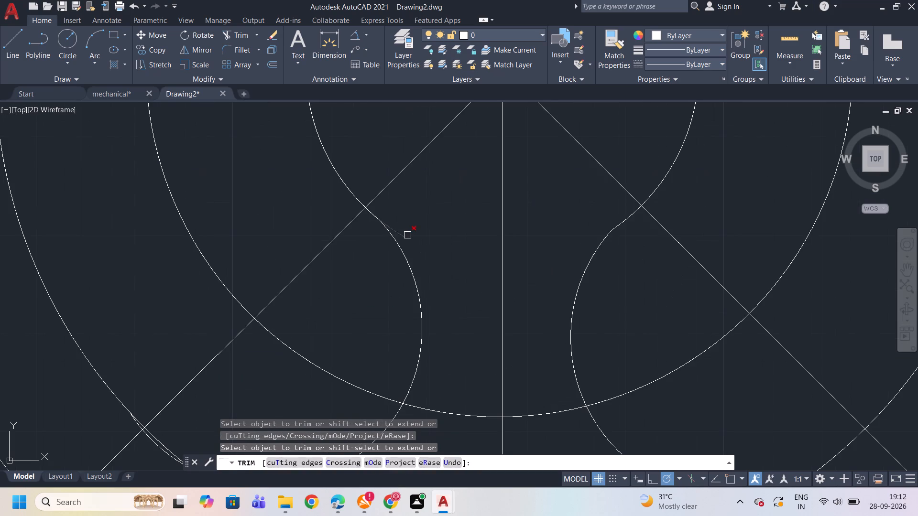
{"action": "left_click", "coordinate": [406, 235]}
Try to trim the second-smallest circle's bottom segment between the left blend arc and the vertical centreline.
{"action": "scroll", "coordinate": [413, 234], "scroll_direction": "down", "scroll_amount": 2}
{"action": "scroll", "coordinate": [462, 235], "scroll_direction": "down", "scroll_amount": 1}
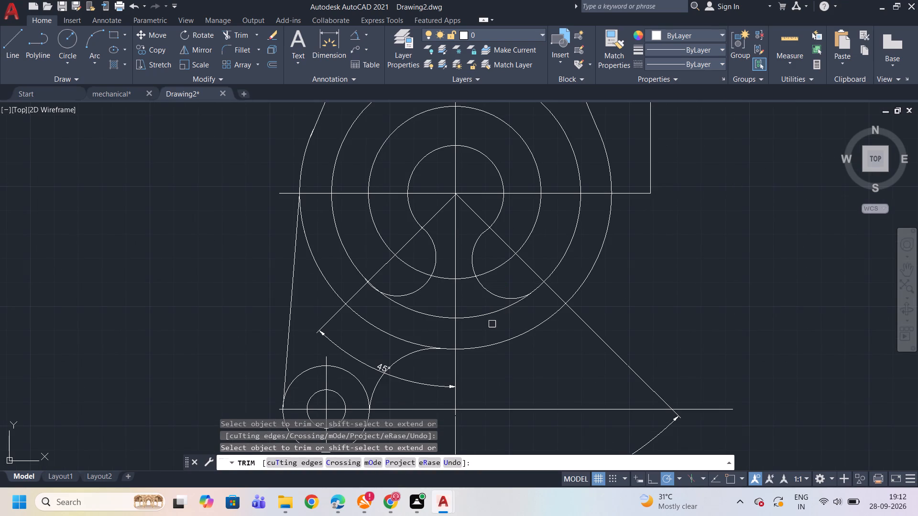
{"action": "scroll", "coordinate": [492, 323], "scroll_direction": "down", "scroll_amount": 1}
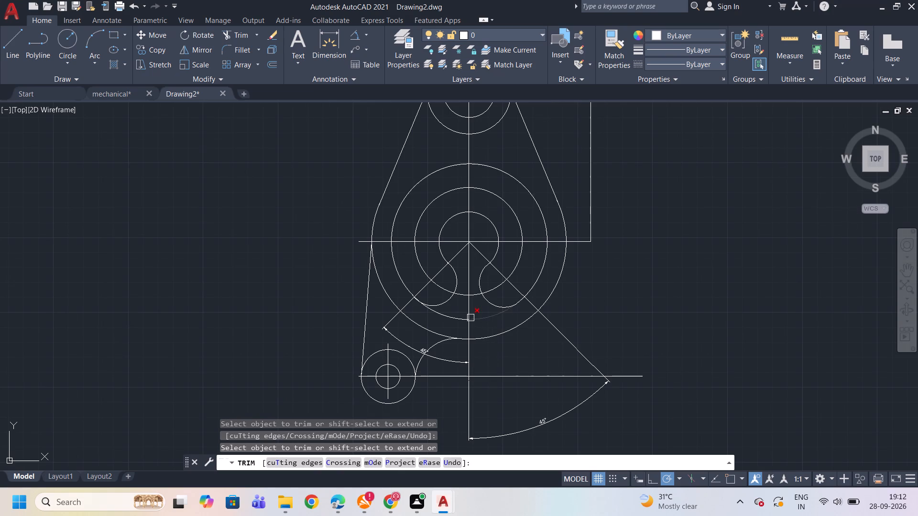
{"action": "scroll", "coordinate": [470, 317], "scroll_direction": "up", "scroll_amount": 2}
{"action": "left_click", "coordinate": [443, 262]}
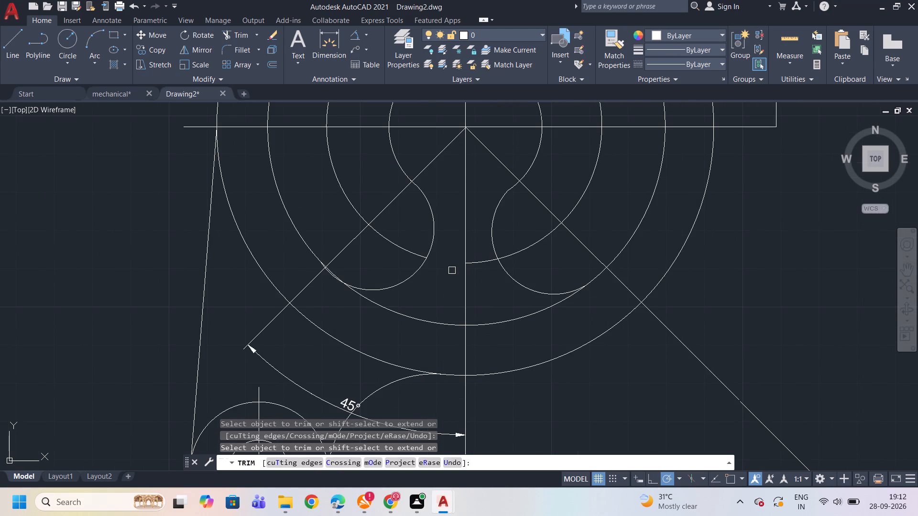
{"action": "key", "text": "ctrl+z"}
Trim the bottom of the second-largest circle between the two blend arcs, on both sides of the vertical centreline.
{"action": "scroll", "coordinate": [452, 270], "scroll_direction": "down", "scroll_amount": 2}
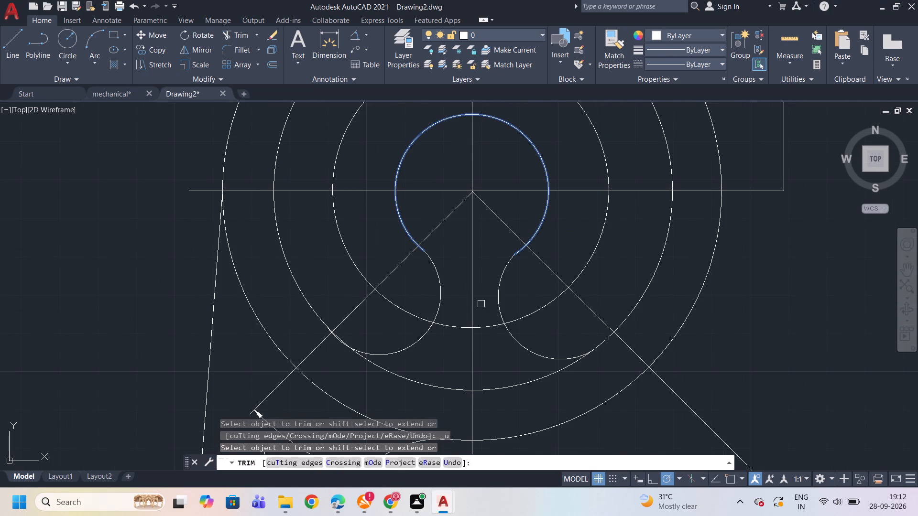
{"action": "scroll", "coordinate": [481, 276], "scroll_direction": "down", "scroll_amount": 2}
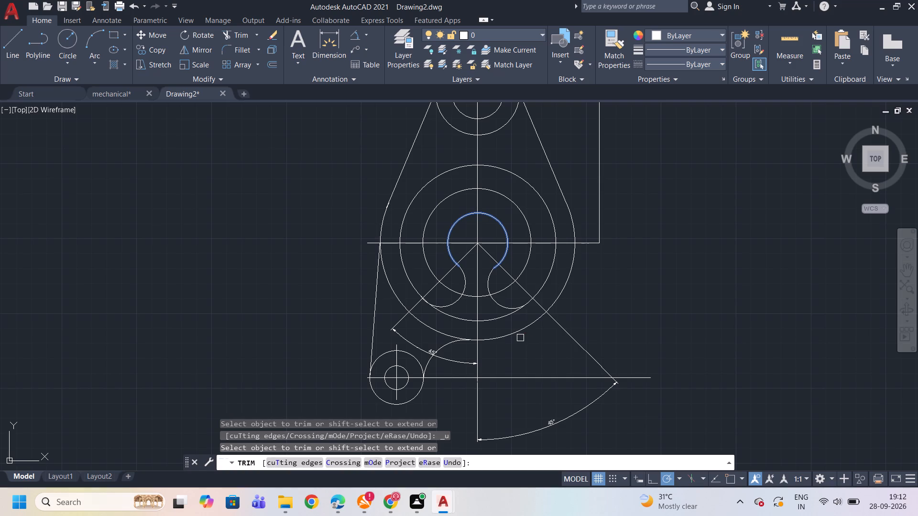
{"action": "left_click", "coordinate": [461, 317]}
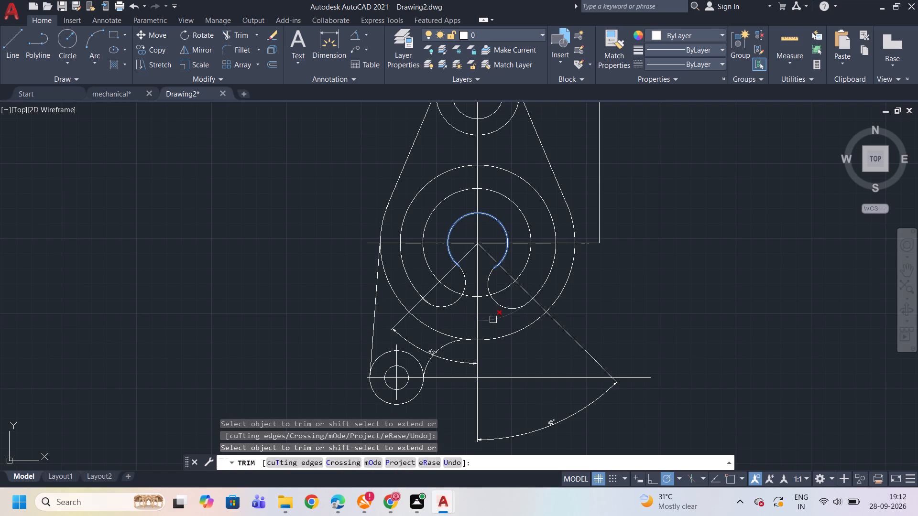
{"action": "left_click", "coordinate": [493, 320]}
{"action": "scroll", "coordinate": [522, 330], "scroll_direction": "down", "scroll_amount": 2}
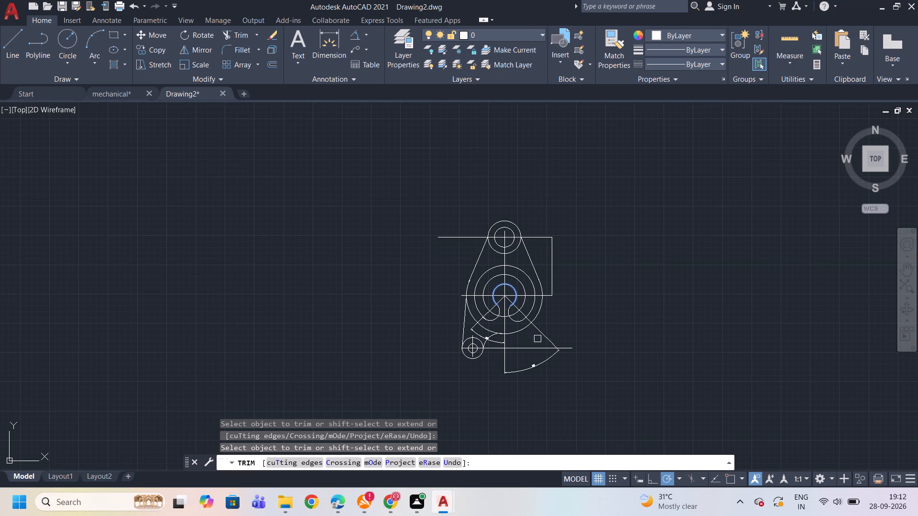
{"action": "scroll", "coordinate": [537, 339], "scroll_direction": "up", "scroll_amount": 1}
{"action": "key", "text": "Escape"}
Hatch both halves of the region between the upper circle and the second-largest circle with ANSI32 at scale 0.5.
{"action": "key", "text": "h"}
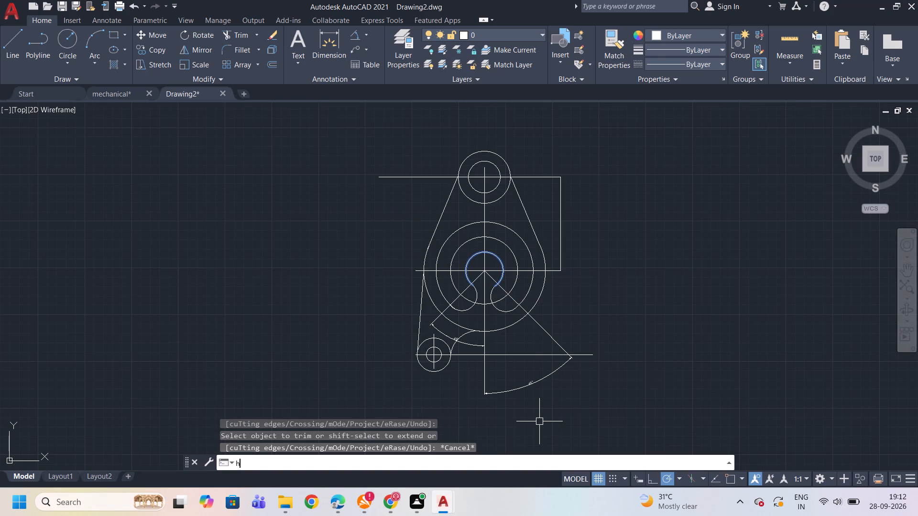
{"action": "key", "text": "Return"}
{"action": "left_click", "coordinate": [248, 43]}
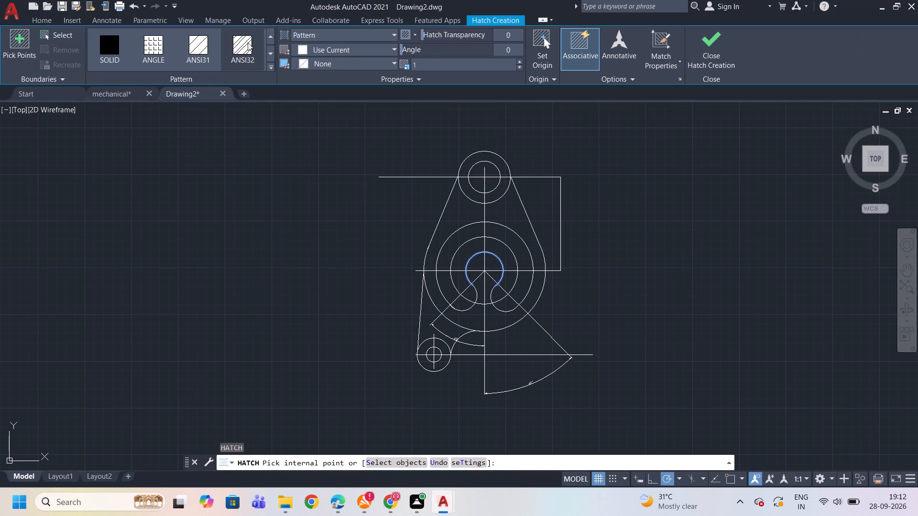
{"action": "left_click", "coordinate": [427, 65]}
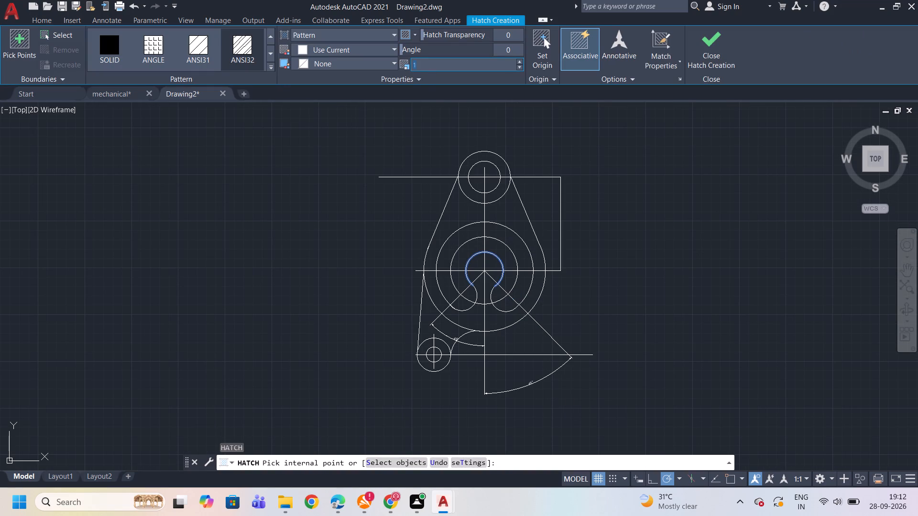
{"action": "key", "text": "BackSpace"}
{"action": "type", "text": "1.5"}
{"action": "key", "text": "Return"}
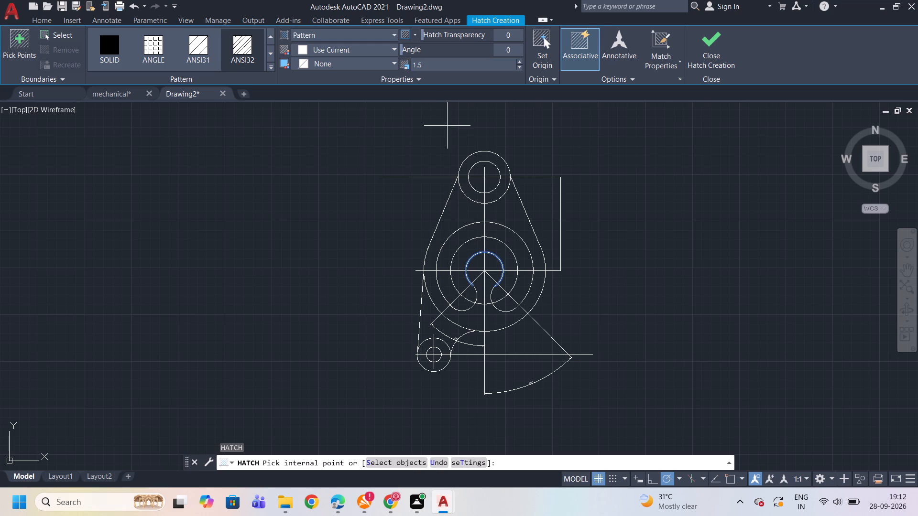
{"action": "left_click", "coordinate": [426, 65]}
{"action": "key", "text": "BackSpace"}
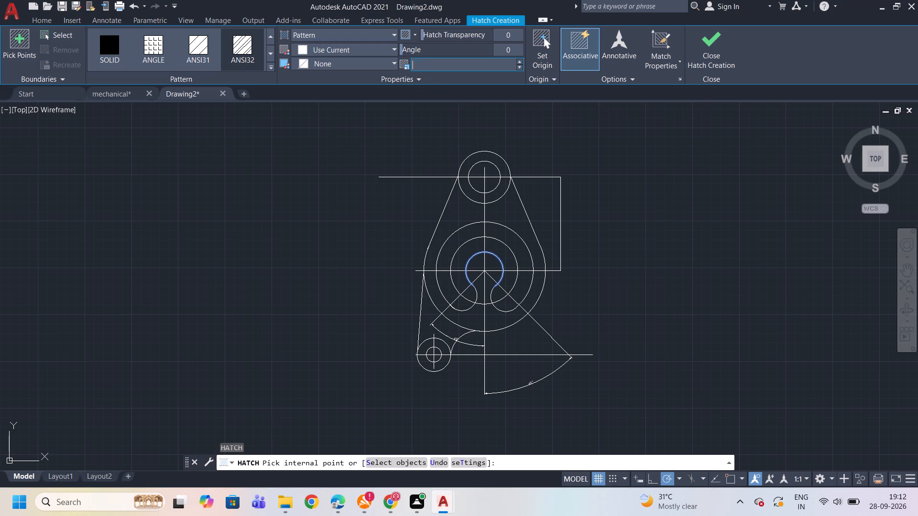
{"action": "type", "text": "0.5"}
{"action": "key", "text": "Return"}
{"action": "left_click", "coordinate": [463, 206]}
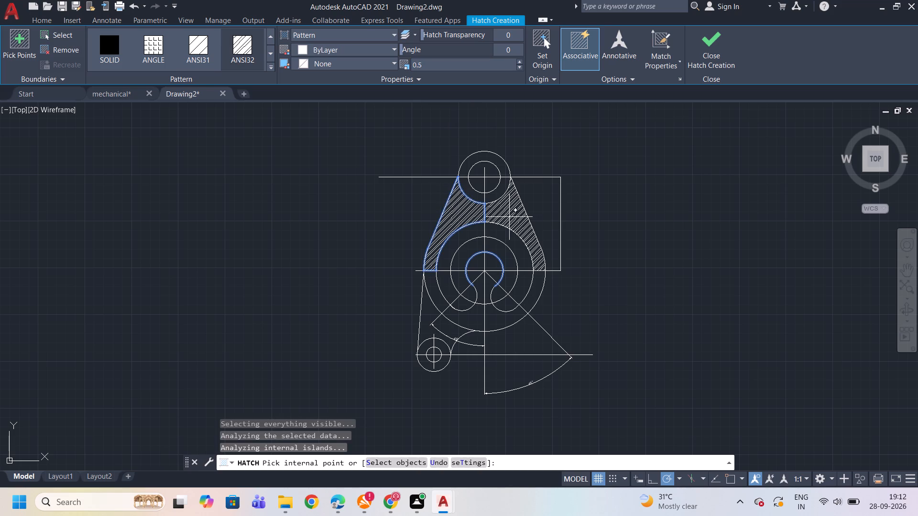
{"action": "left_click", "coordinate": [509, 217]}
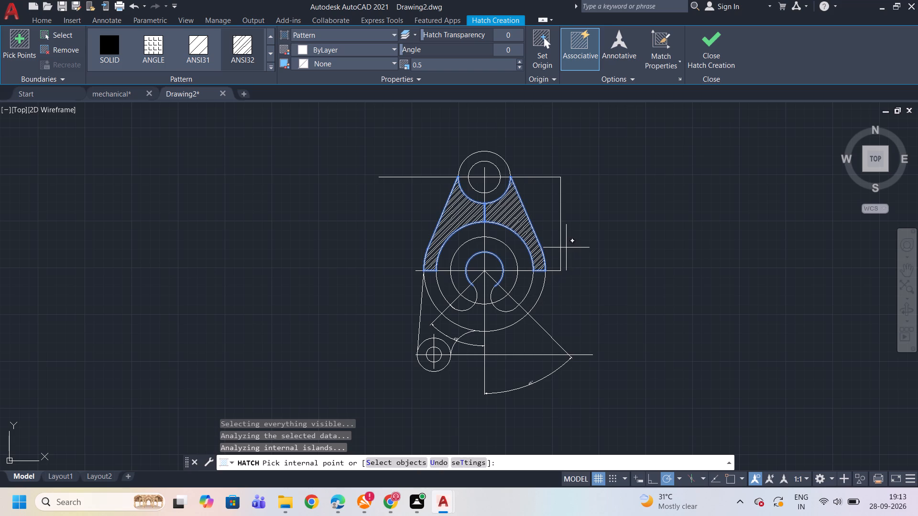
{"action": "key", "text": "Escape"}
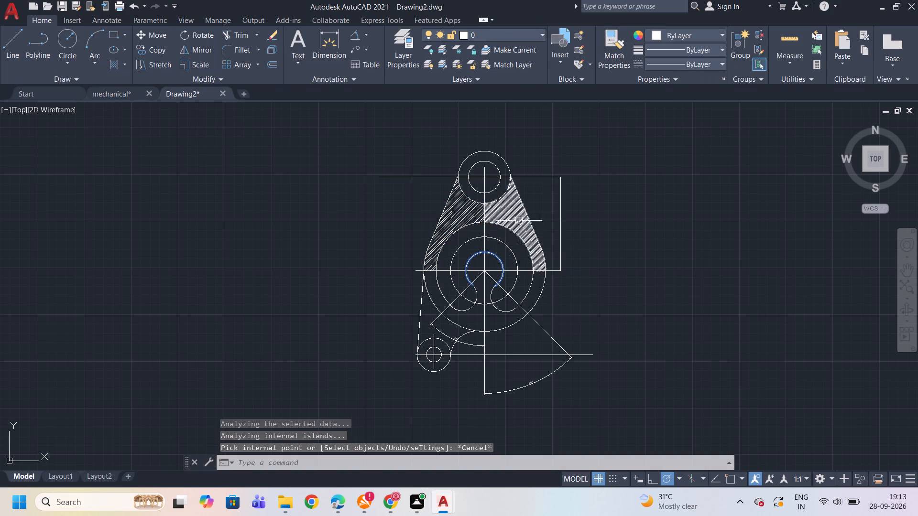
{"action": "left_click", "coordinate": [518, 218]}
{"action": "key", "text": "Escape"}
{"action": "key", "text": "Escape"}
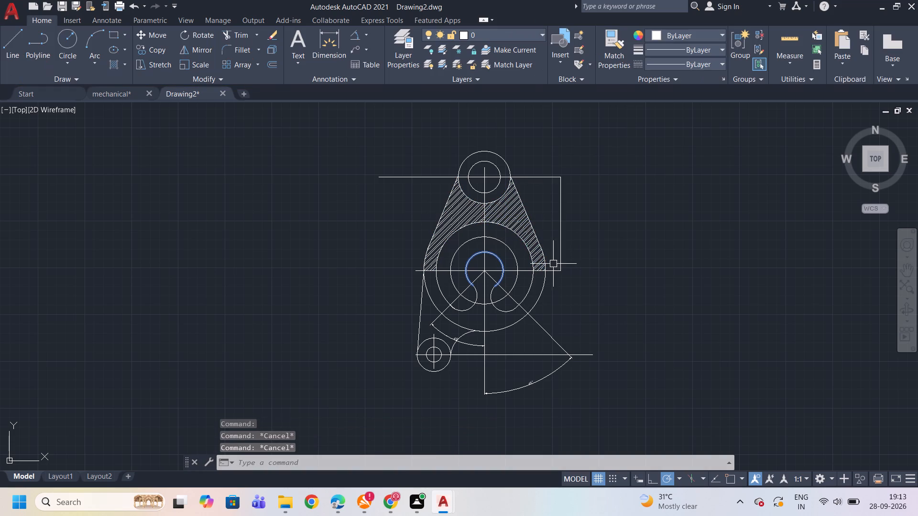
Trim the lower half of the upper pair's outer circle, on both sides of the vertical centreline between the side lines.
{"action": "key", "text": "Escape"}
{"action": "type", "text": "tr"}
{"action": "key", "text": "Return"}
{"action": "key", "text": "Return"}
{"action": "left_click", "coordinate": [465, 201]}
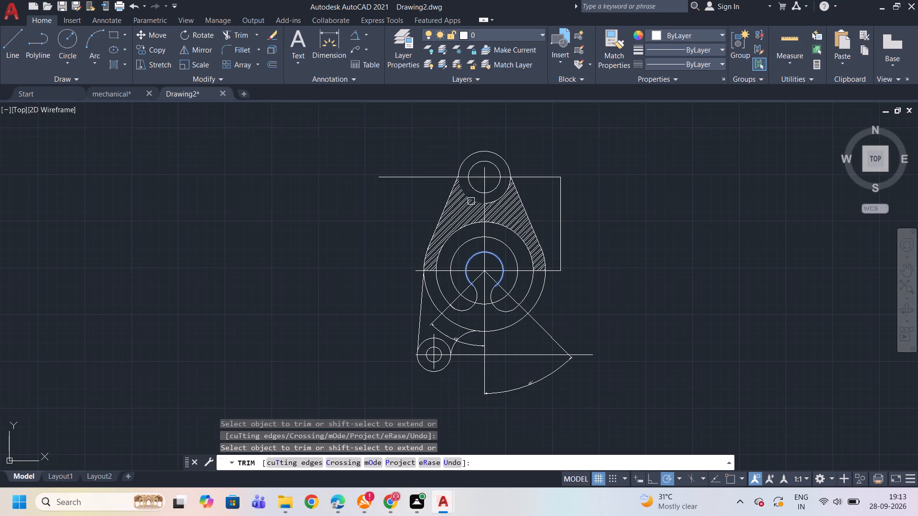
{"action": "left_click", "coordinate": [503, 200]}
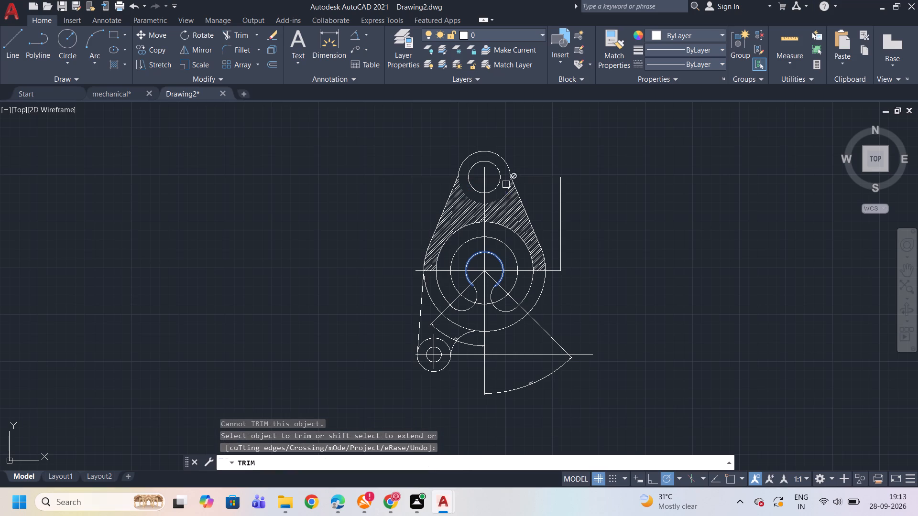
{"action": "scroll", "coordinate": [506, 184], "scroll_direction": "up", "scroll_amount": 4}
{"action": "scroll", "coordinate": [515, 173], "scroll_direction": "down", "scroll_amount": 1}
{"action": "scroll", "coordinate": [530, 144], "scroll_direction": "up", "scroll_amount": 2}
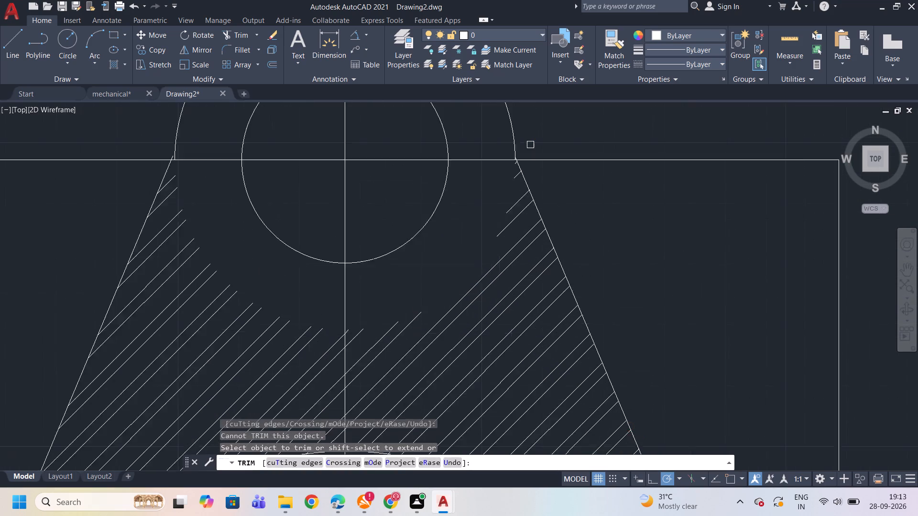
{"action": "scroll", "coordinate": [531, 145], "scroll_direction": "up", "scroll_amount": 1}
{"action": "scroll", "coordinate": [531, 146], "scroll_direction": "down", "scroll_amount": 6}
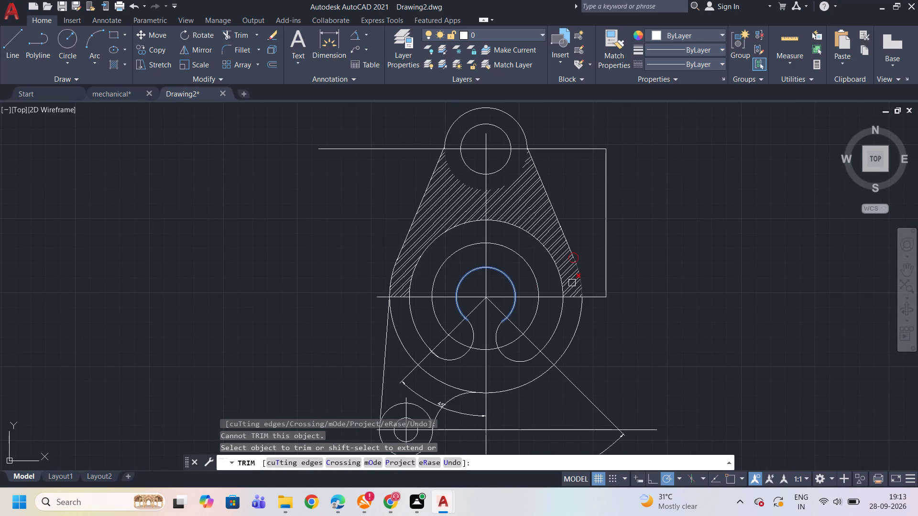
{"action": "key", "text": "Escape"}
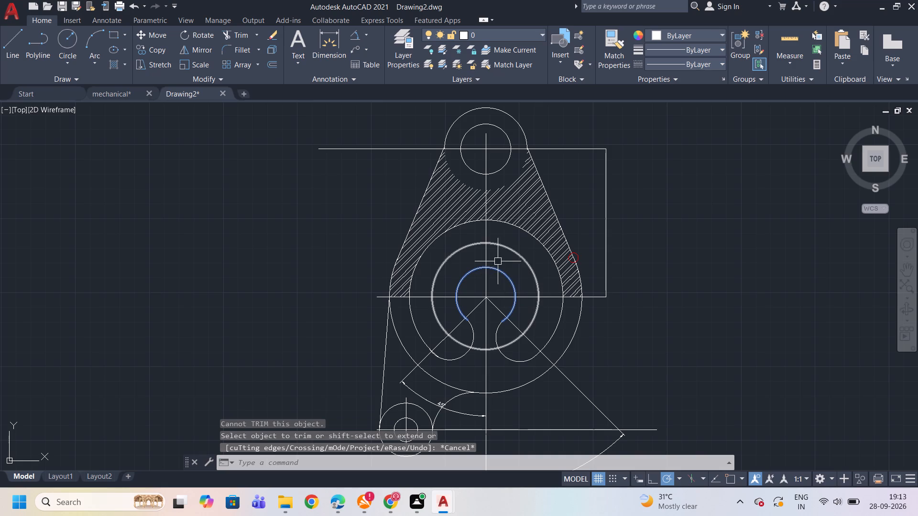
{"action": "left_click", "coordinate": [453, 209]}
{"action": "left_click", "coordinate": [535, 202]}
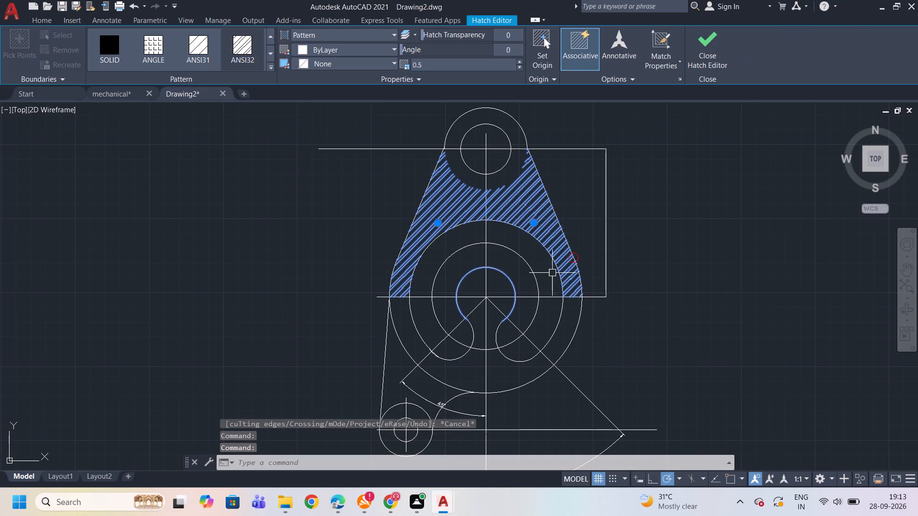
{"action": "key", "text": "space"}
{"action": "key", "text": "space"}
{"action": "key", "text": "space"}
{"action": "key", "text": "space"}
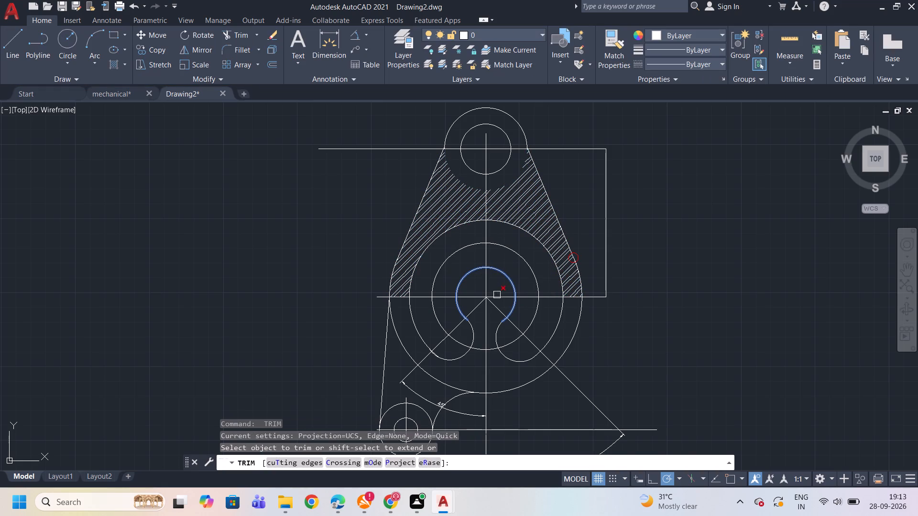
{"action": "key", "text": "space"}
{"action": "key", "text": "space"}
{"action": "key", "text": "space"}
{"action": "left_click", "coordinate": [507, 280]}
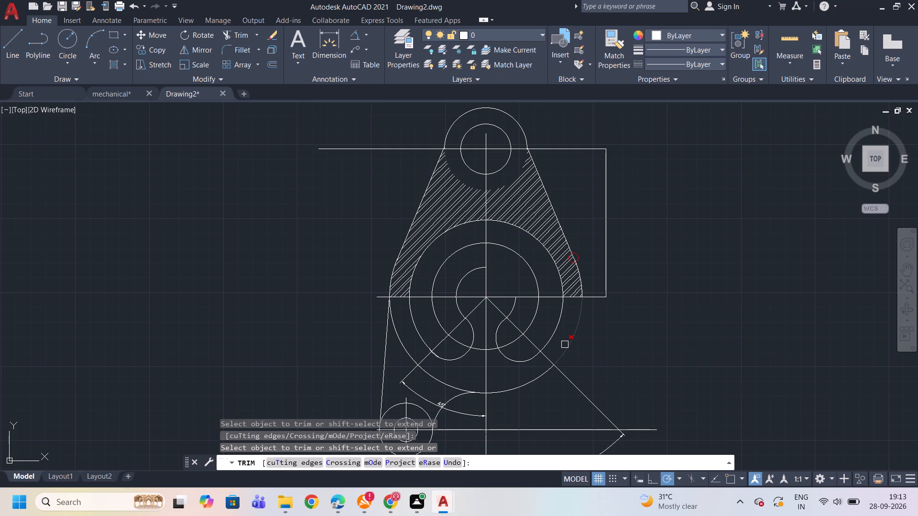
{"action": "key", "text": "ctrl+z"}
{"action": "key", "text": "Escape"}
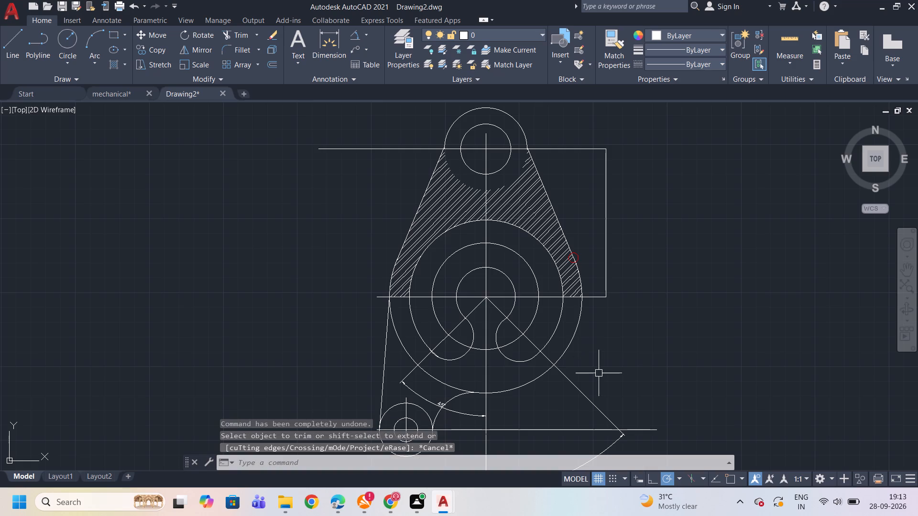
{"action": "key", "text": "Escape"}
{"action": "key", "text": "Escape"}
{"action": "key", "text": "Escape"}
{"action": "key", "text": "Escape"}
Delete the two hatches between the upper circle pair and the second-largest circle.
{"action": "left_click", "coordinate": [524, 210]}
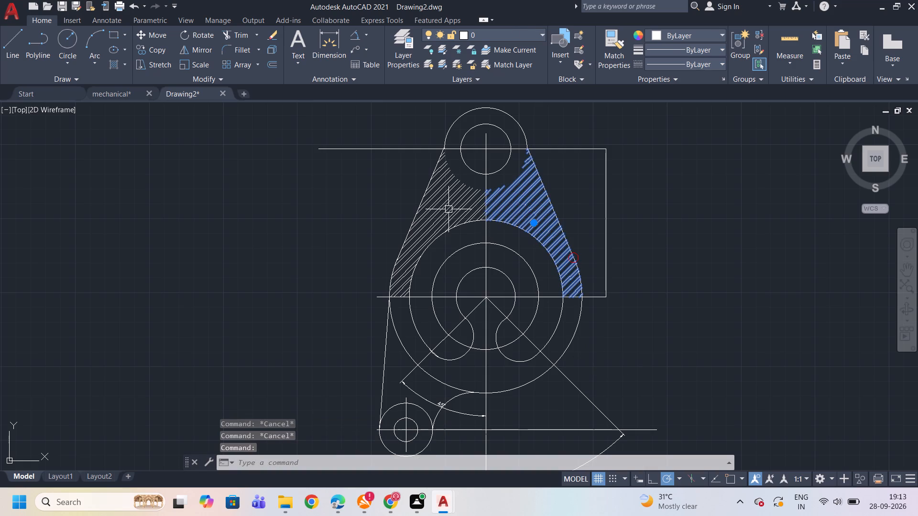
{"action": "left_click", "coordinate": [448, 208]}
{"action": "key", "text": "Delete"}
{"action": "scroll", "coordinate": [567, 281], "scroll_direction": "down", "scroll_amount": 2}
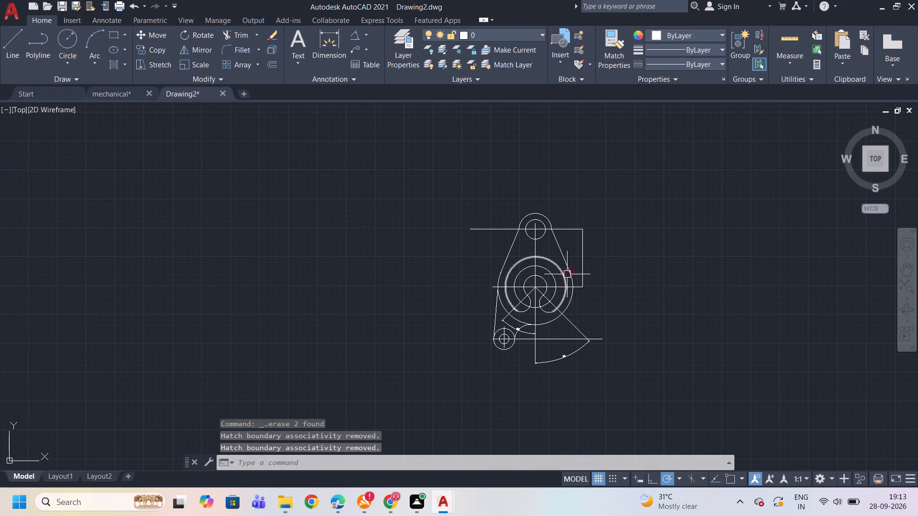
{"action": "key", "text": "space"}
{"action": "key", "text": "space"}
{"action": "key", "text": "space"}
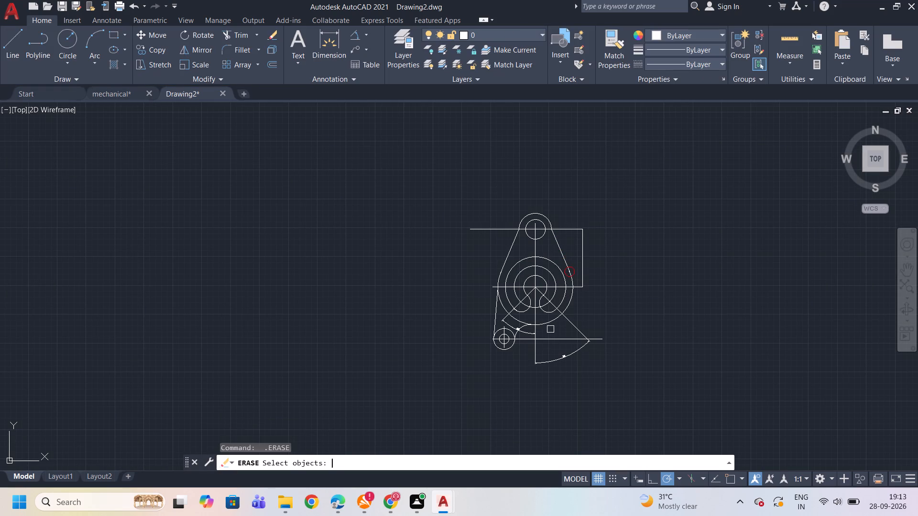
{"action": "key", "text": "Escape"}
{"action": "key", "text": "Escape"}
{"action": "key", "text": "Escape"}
Replace the right side line with a new line from the largest circle's upper-right end to the right end of the upper outer arc.
{"action": "scroll", "coordinate": [584, 301], "scroll_direction": "up", "scroll_amount": 1}
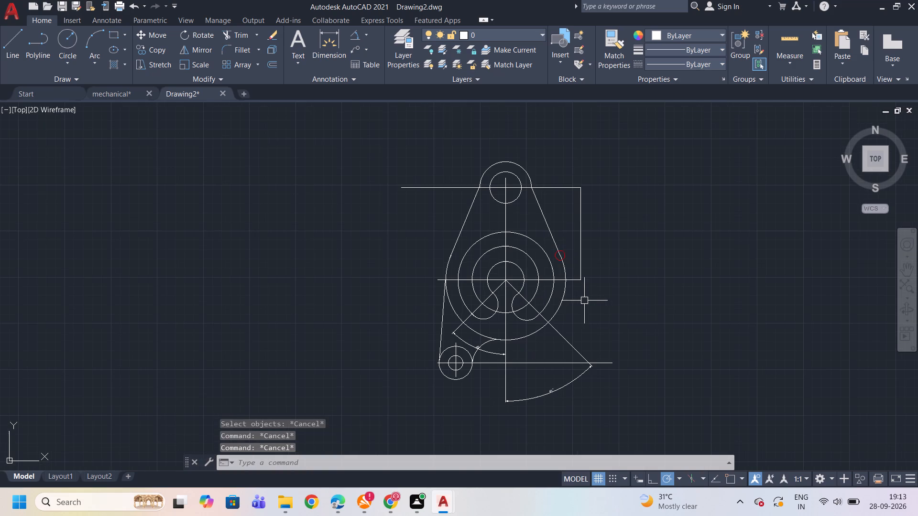
{"action": "scroll", "coordinate": [534, 193], "scroll_direction": "up", "scroll_amount": 3}
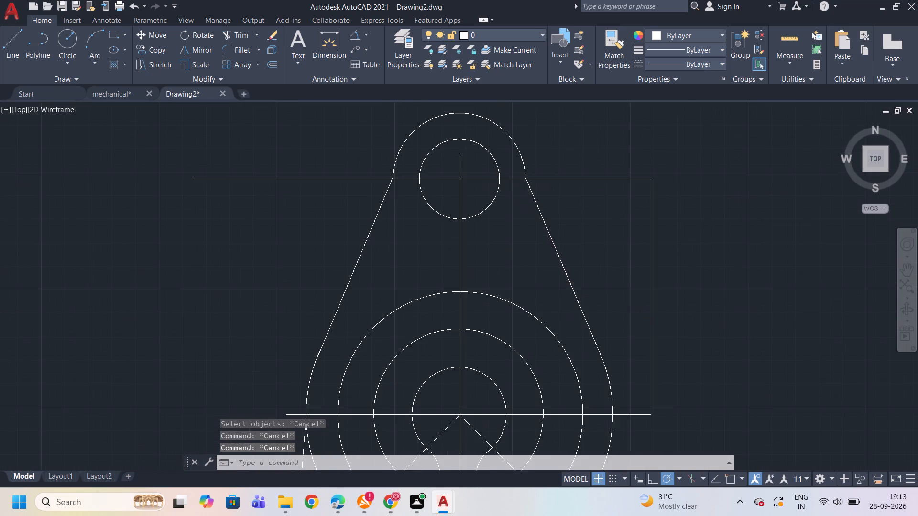
{"action": "scroll", "coordinate": [514, 167], "scroll_direction": "up", "scroll_amount": 2}
{"action": "scroll", "coordinate": [539, 179], "scroll_direction": "down", "scroll_amount": 2}
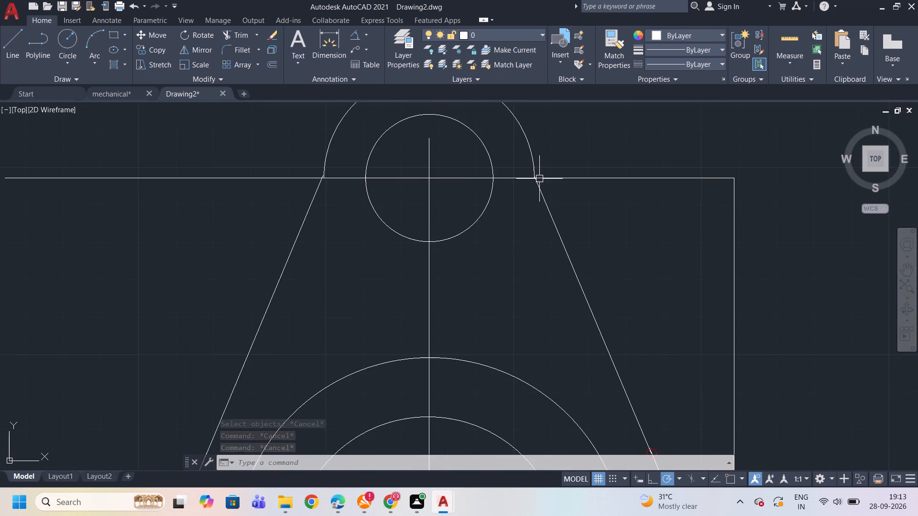
{"action": "scroll", "coordinate": [574, 218], "scroll_direction": "down", "scroll_amount": 2}
{"action": "left_click", "coordinate": [578, 255]}
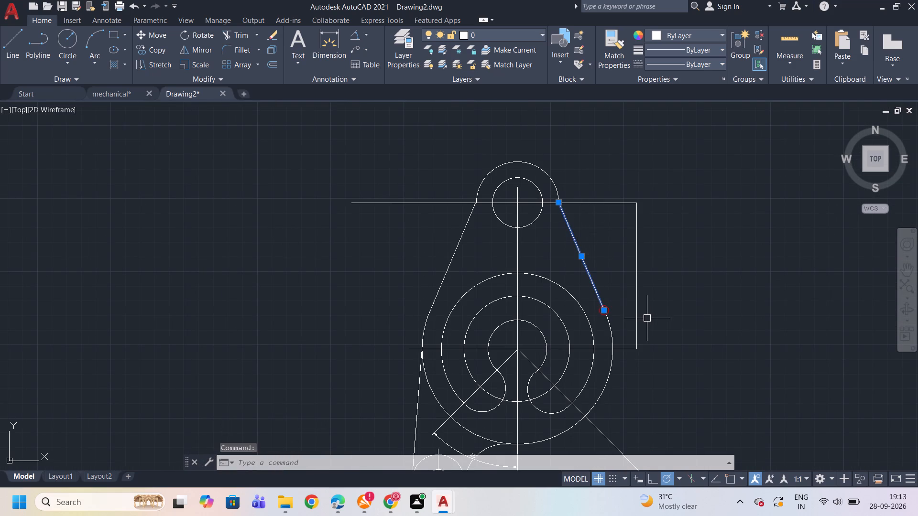
{"action": "key", "text": "Delete"}
{"action": "key", "text": "l"}
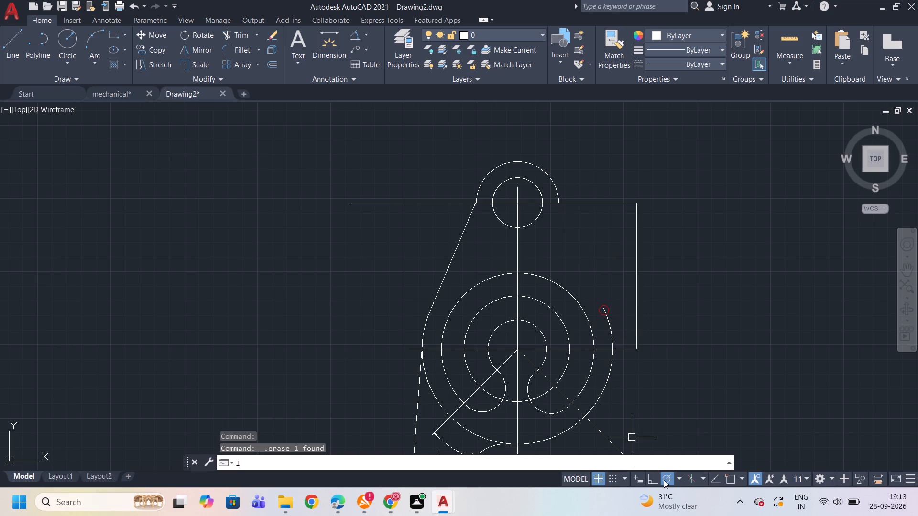
{"action": "key", "text": "Return"}
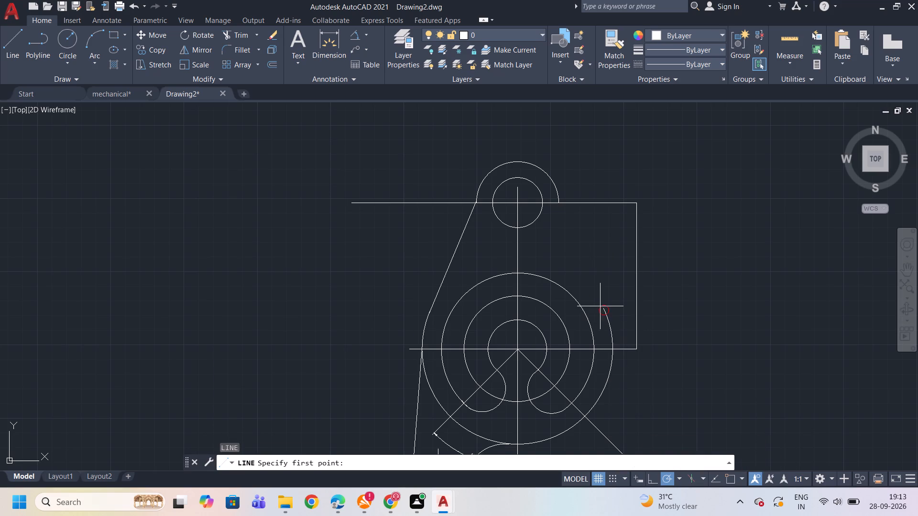
{"action": "left_click", "coordinate": [603, 309]}
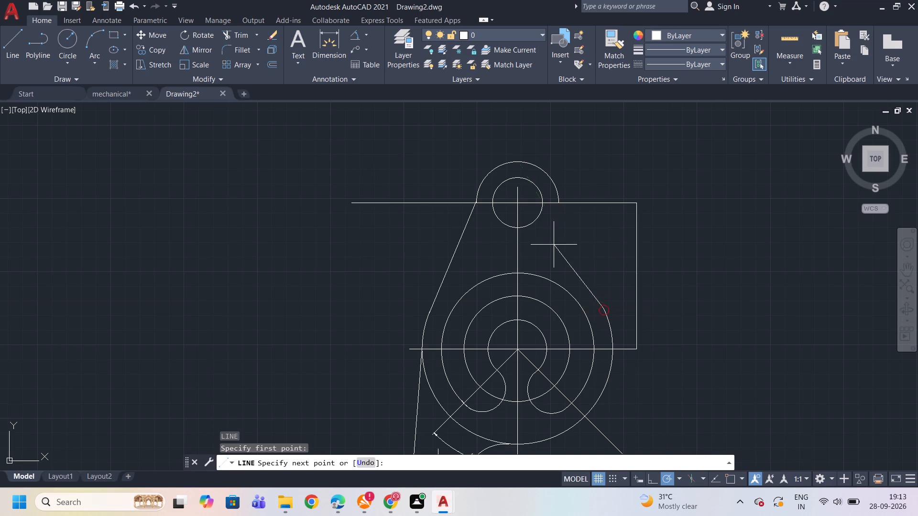
{"action": "left_click", "coordinate": [559, 204]}
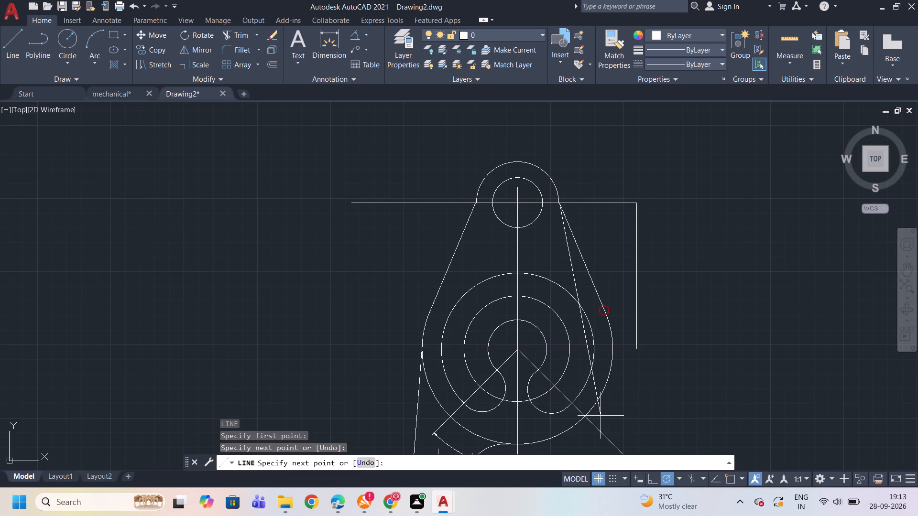
{"action": "key", "text": "Escape"}
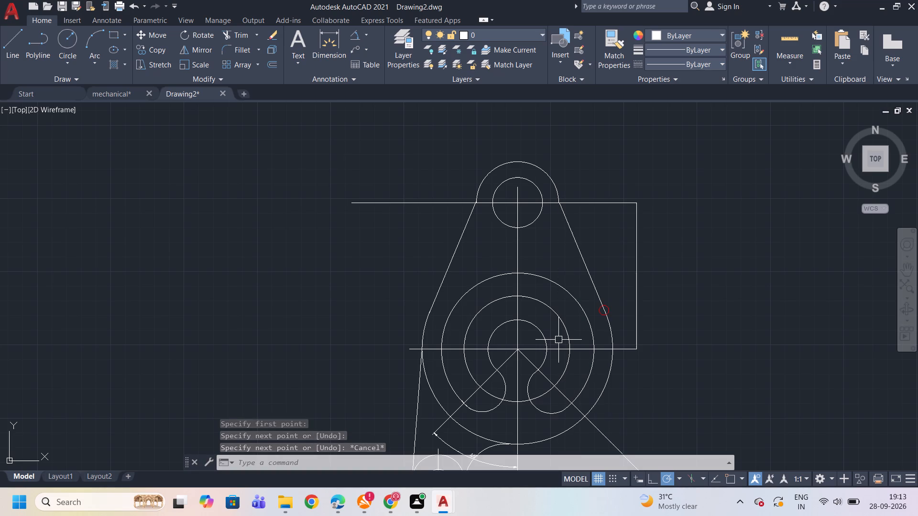
Trim the upper horizontal line outside the small upper circle on both sides, leaving only its segment inside that circle.
{"action": "type", "text": "tr"}
{"action": "key", "text": "Return"}
{"action": "key", "text": "Return"}
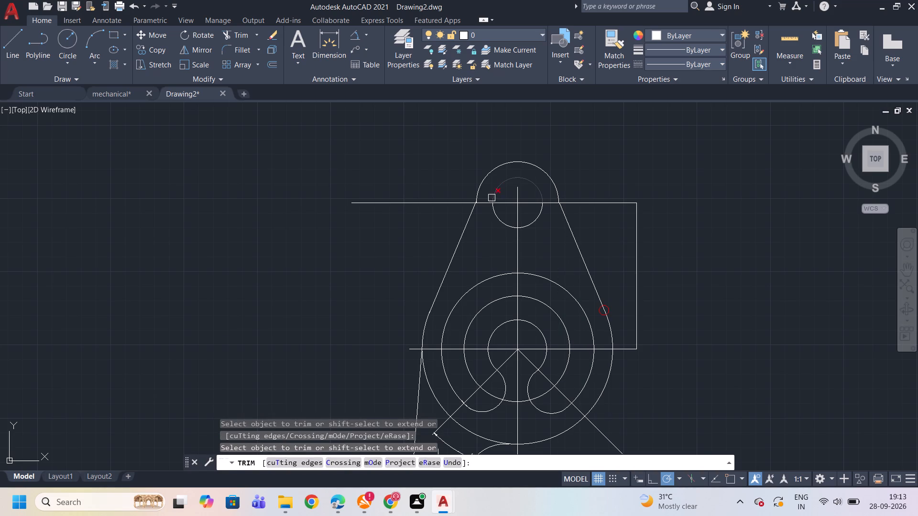
{"action": "left_click", "coordinate": [485, 204]}
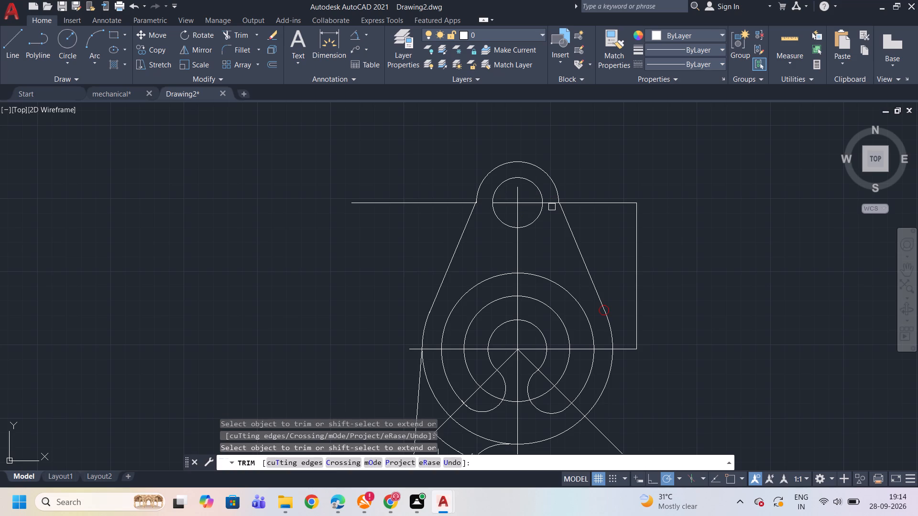
{"action": "left_click", "coordinate": [552, 205]}
{"action": "scroll", "coordinate": [472, 203], "scroll_direction": "up", "scroll_amount": 2}
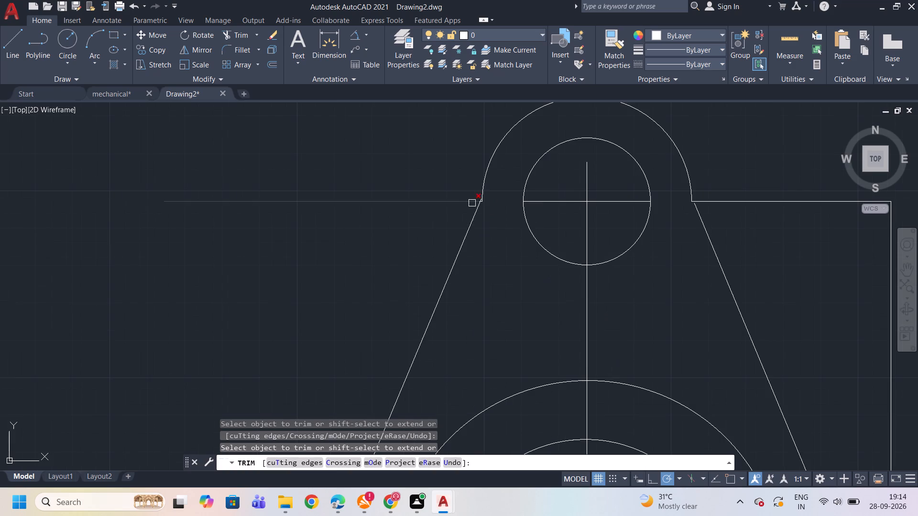
{"action": "scroll", "coordinate": [481, 207], "scroll_direction": "up", "scroll_amount": 2}
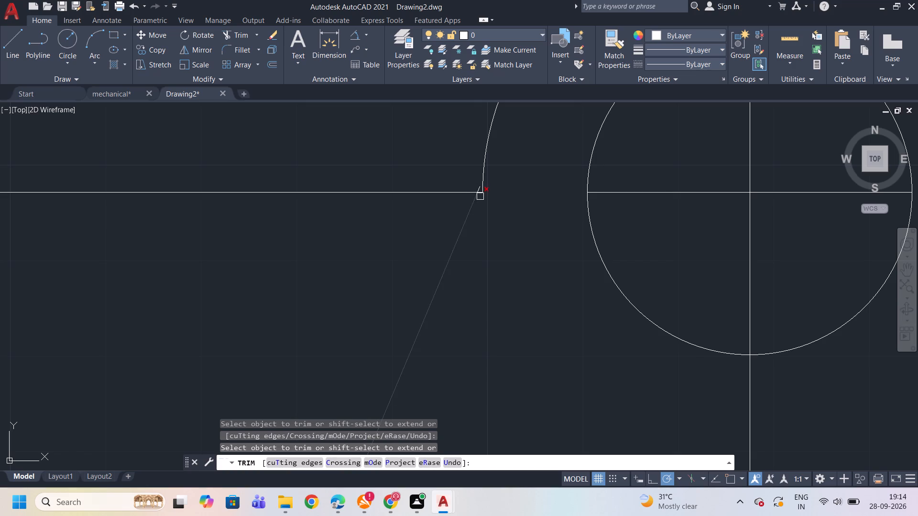
{"action": "left_click", "coordinate": [470, 191]}
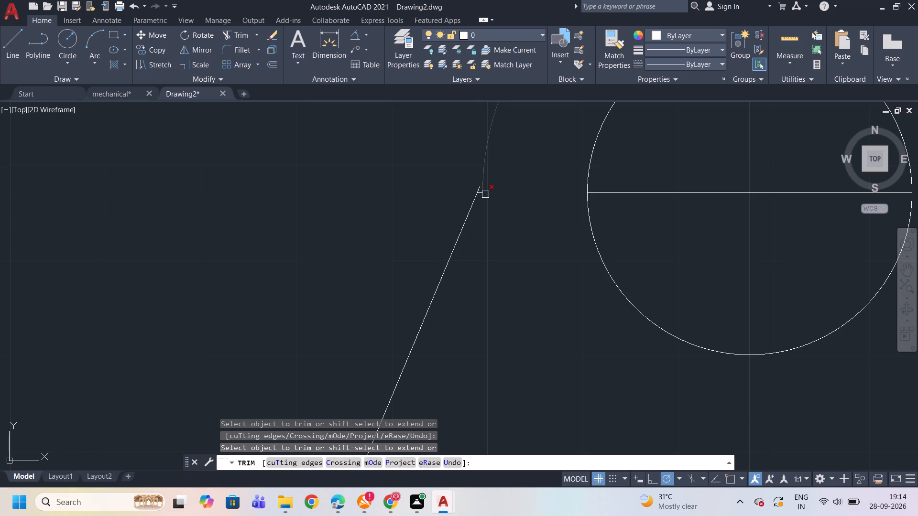
{"action": "scroll", "coordinate": [470, 220], "scroll_direction": "down", "scroll_amount": 3}
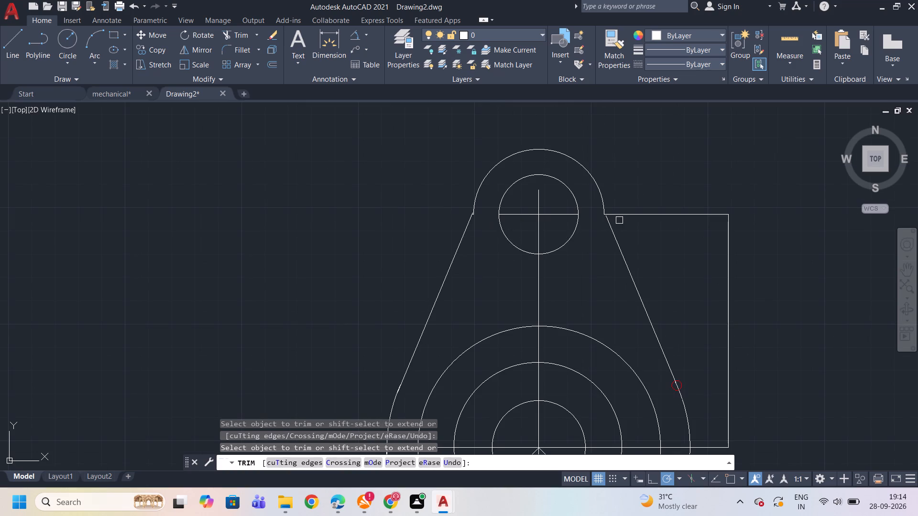
{"action": "scroll", "coordinate": [619, 220], "scroll_direction": "up", "scroll_amount": 2}
{"action": "left_click", "coordinate": [596, 206]}
{"action": "scroll", "coordinate": [604, 210], "scroll_direction": "down", "scroll_amount": 2}
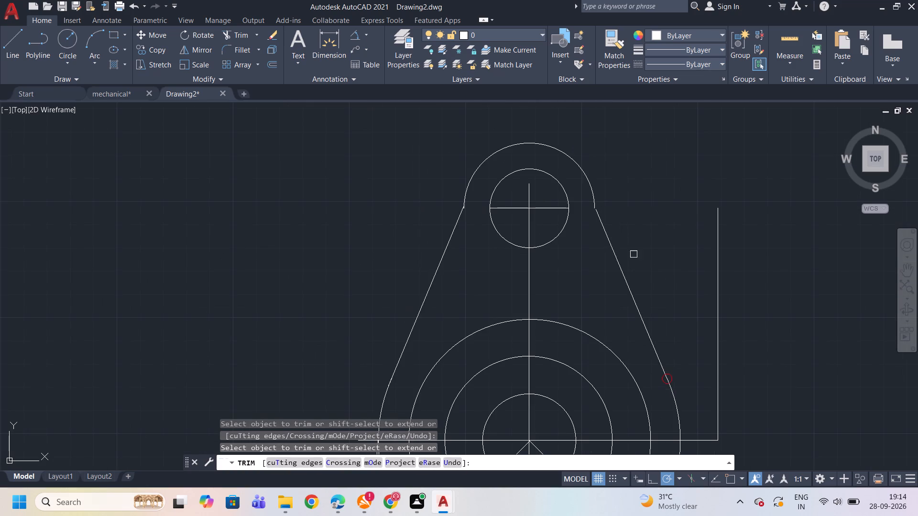
{"action": "scroll", "coordinate": [577, 285], "scroll_direction": "down", "scroll_amount": 1}
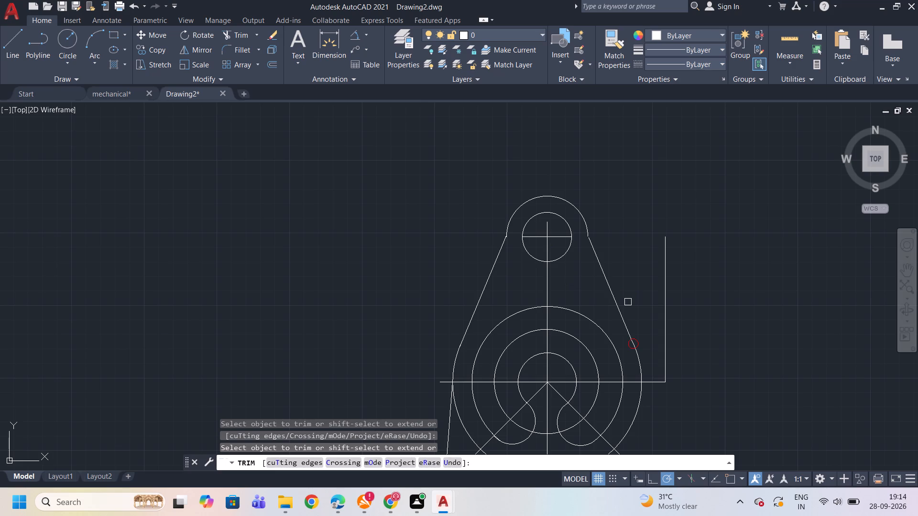
{"action": "key", "text": "Escape"}
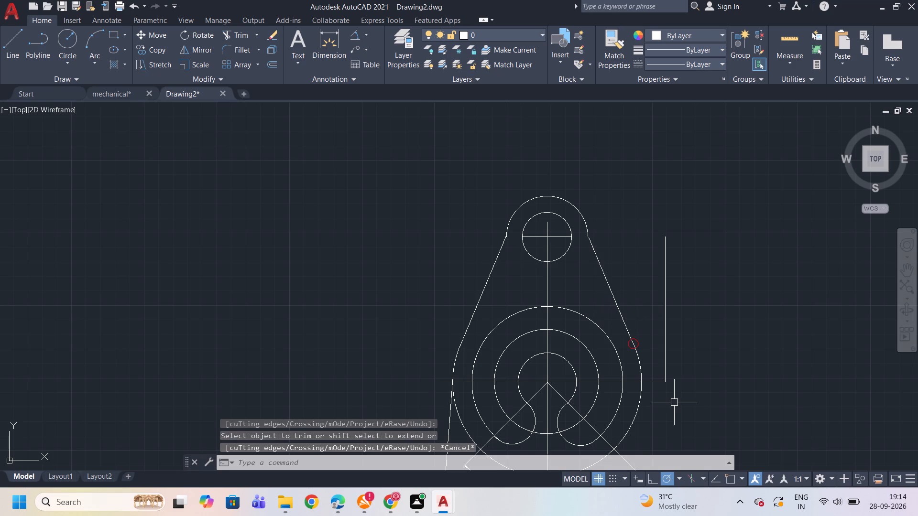
Extend the upper ends of both side lines to meet the upper outer arc.
{"action": "type", "text": "ex"}
{"action": "key", "text": "Return"}
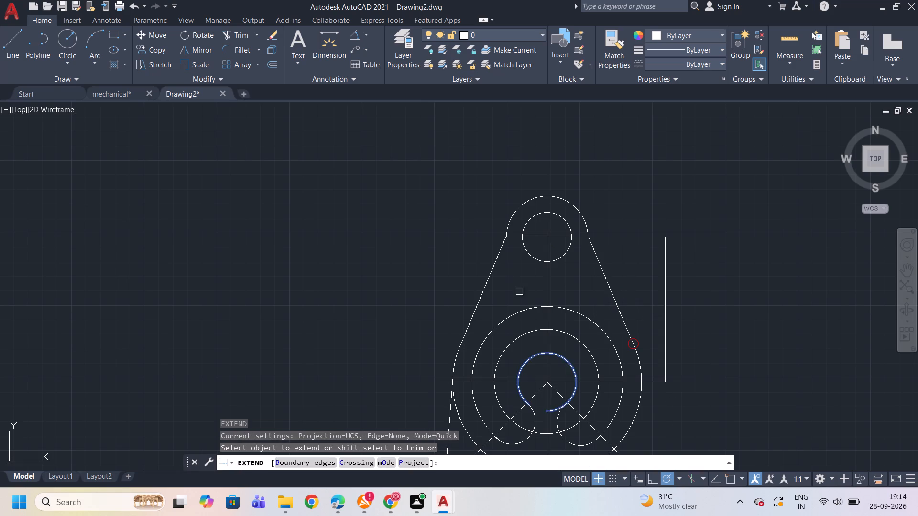
{"action": "left_click", "coordinate": [503, 253]}
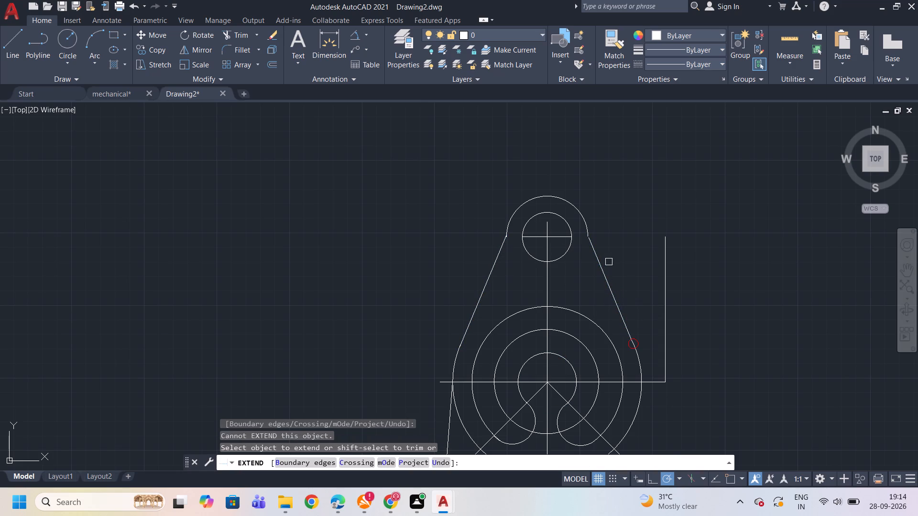
{"action": "left_click", "coordinate": [609, 262]}
{"action": "left_click", "coordinate": [596, 260]}
{"action": "key", "text": "Escape"}
Trim the upper outer arc's ends below both side lines and the leftover horizontal stub at the left side line.
{"action": "type", "text": "tr"}
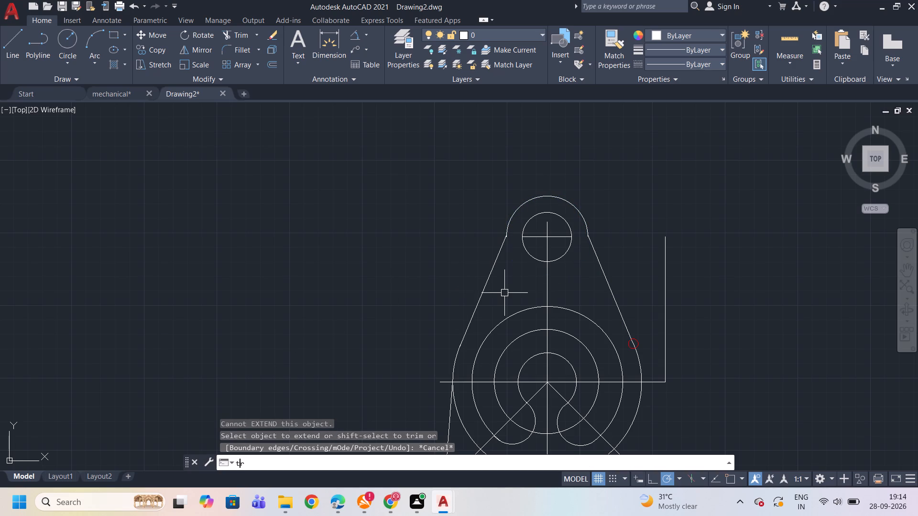
{"action": "key", "text": "Return"}
{"action": "key", "text": "Return"}
{"action": "scroll", "coordinate": [515, 232], "scroll_direction": "up", "scroll_amount": 5}
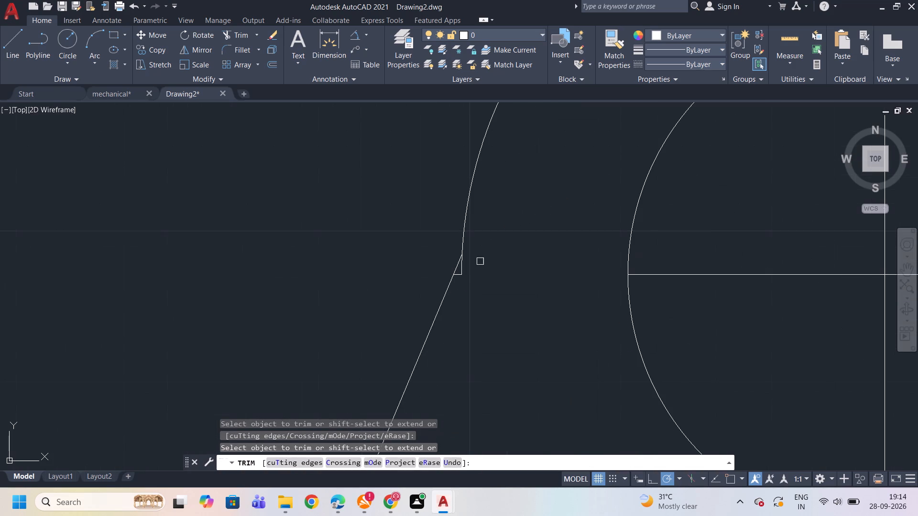
{"action": "left_click", "coordinate": [464, 273]}
{"action": "left_click", "coordinate": [461, 276]}
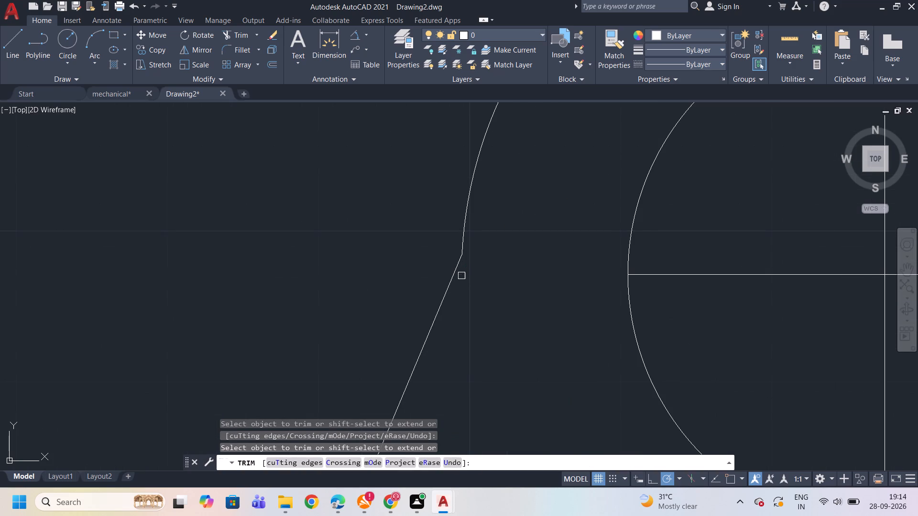
{"action": "scroll", "coordinate": [570, 290], "scroll_direction": "down", "scroll_amount": 3}
{"action": "scroll", "coordinate": [756, 293], "scroll_direction": "up", "scroll_amount": 2}
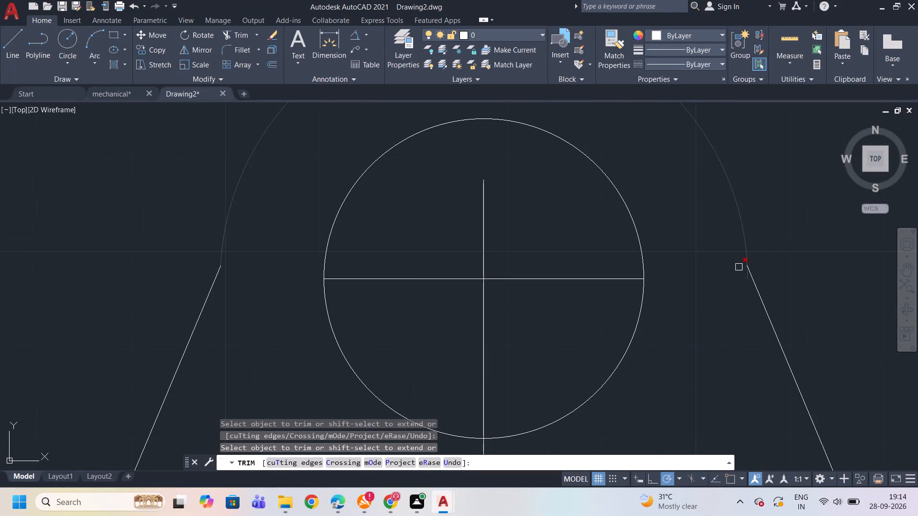
{"action": "left_click", "coordinate": [744, 277]}
{"action": "scroll", "coordinate": [744, 277], "scroll_direction": "down", "scroll_amount": 6}
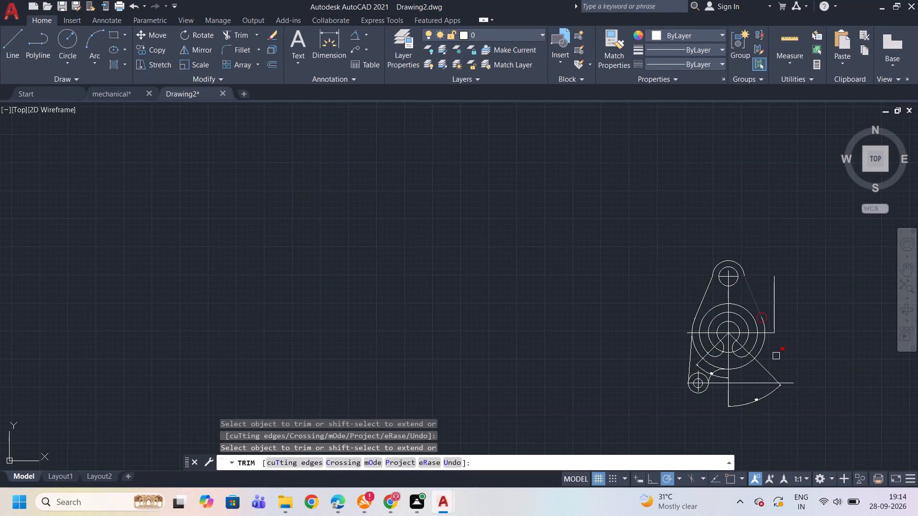
{"action": "key", "text": "Escape"}
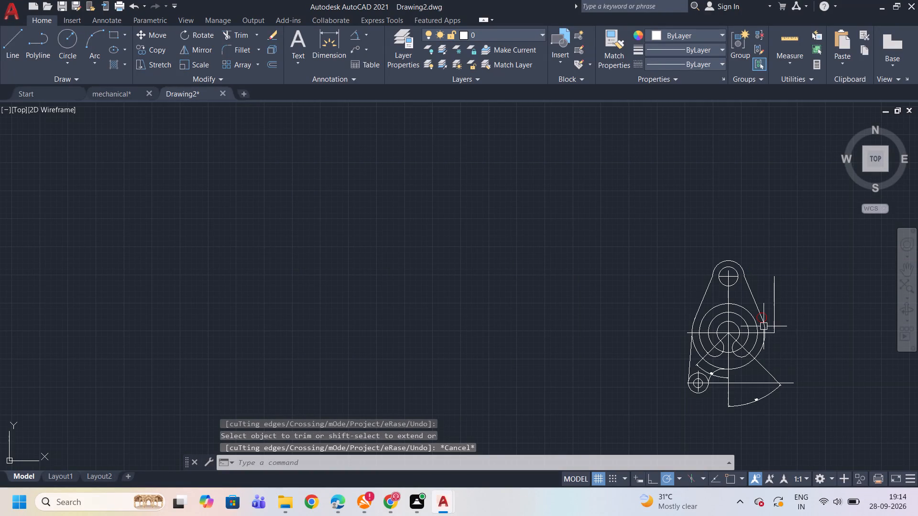
Hatch the upper body around the small upper circle and the four lower sections of the outer ring with the ANSI32 pattern.
{"action": "scroll", "coordinate": [763, 326], "scroll_direction": "up", "scroll_amount": 1}
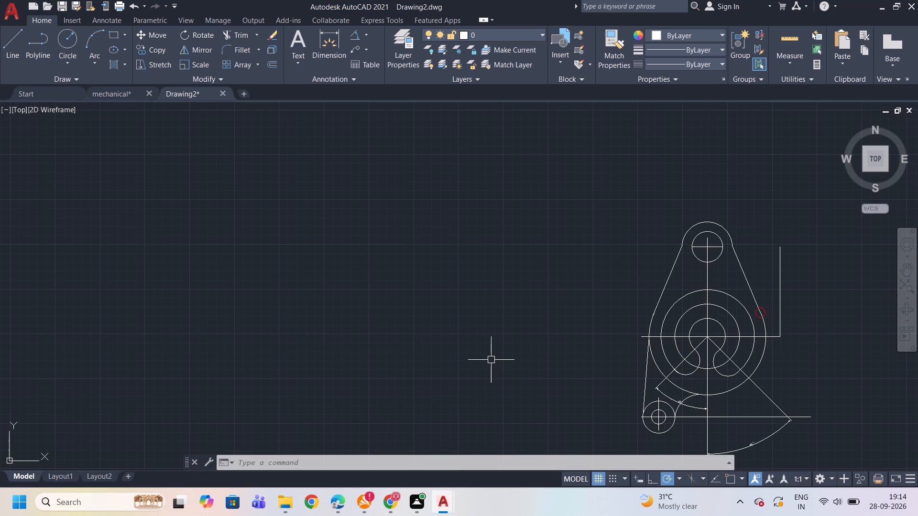
{"action": "key", "text": "h"}
{"action": "key", "text": "Return"}
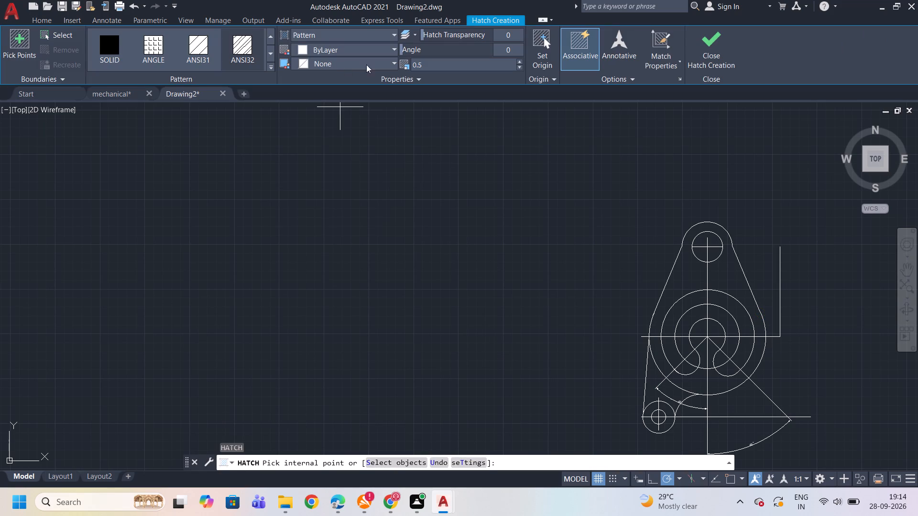
{"action": "left_click", "coordinate": [251, 50]}
{"action": "left_click", "coordinate": [692, 281]}
{"action": "scroll", "coordinate": [725, 389], "scroll_direction": "up", "scroll_amount": 2}
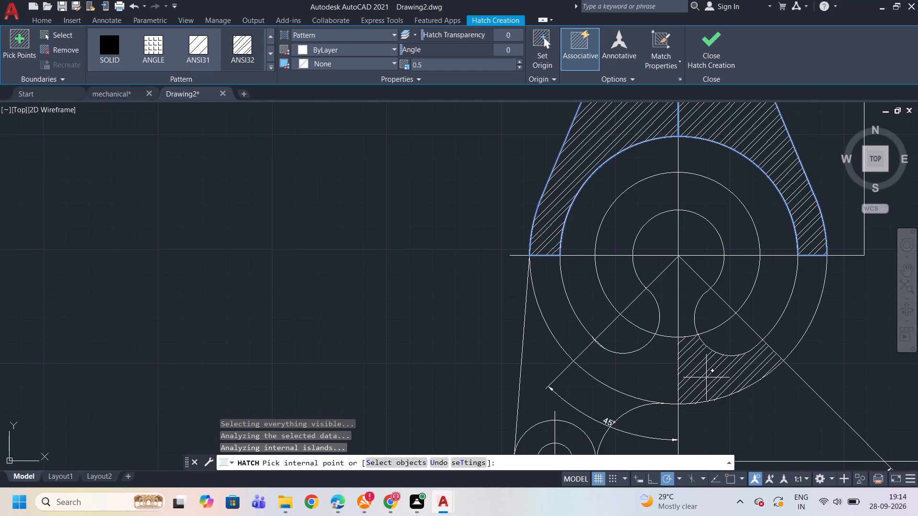
{"action": "left_click", "coordinate": [706, 377]}
{"action": "left_click", "coordinate": [798, 322]}
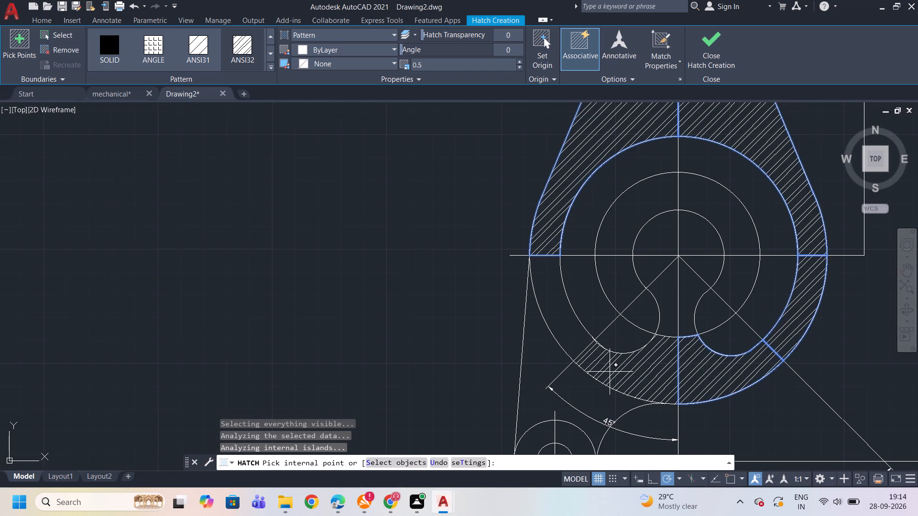
{"action": "left_click", "coordinate": [611, 373]}
{"action": "left_click", "coordinate": [571, 333]}
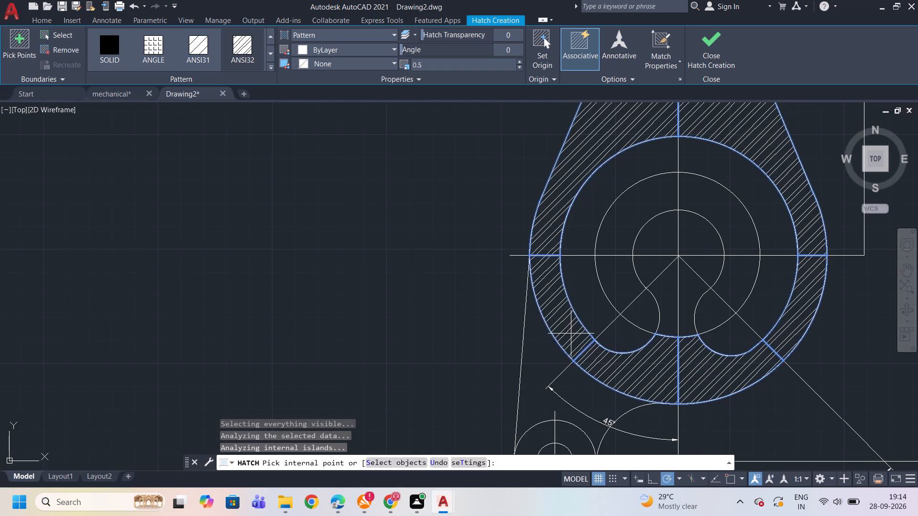
{"action": "scroll", "coordinate": [624, 383], "scroll_direction": "down", "scroll_amount": 1}
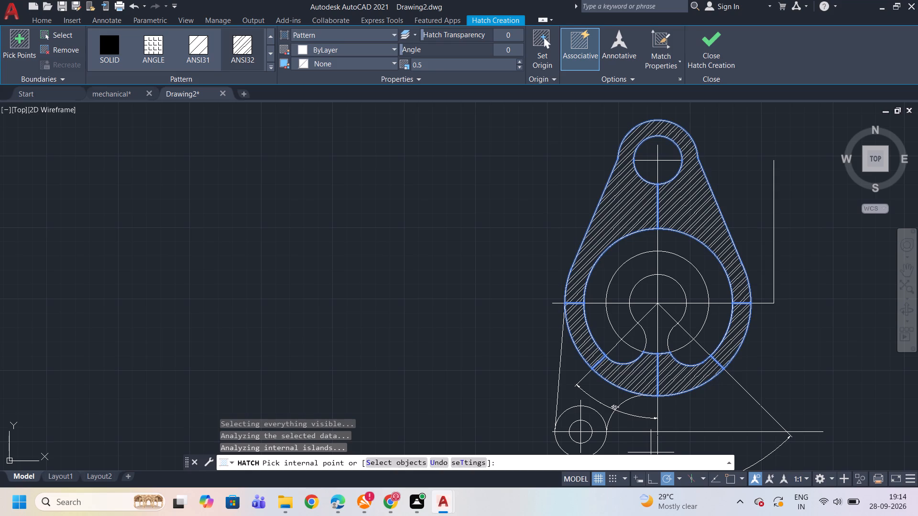
{"action": "key", "text": "space"}
{"action": "left_click", "coordinate": [419, 303]}
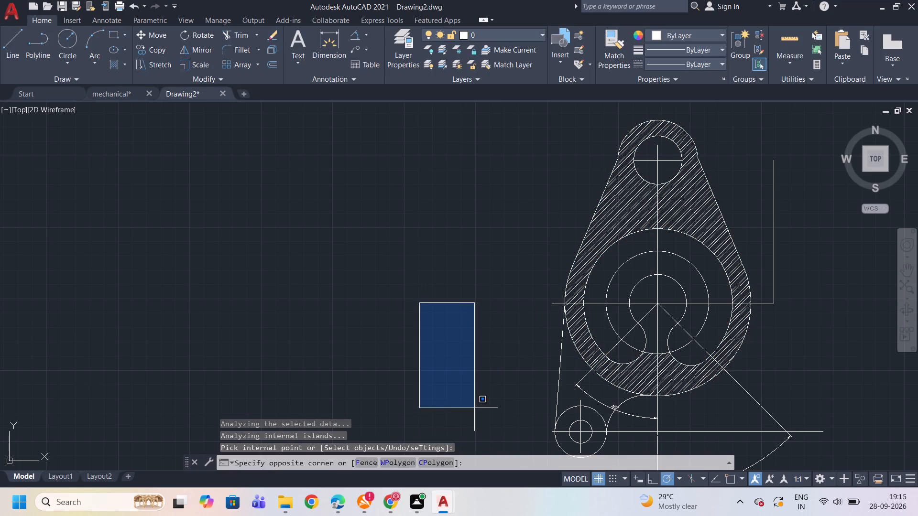
{"action": "key", "text": "Escape"}
Examine the hatching across the upper body and around the concentric circles.
{"action": "scroll", "coordinate": [470, 398], "scroll_direction": "down", "scroll_amount": 2}
{"action": "scroll", "coordinate": [510, 436], "scroll_direction": "up", "scroll_amount": 1}
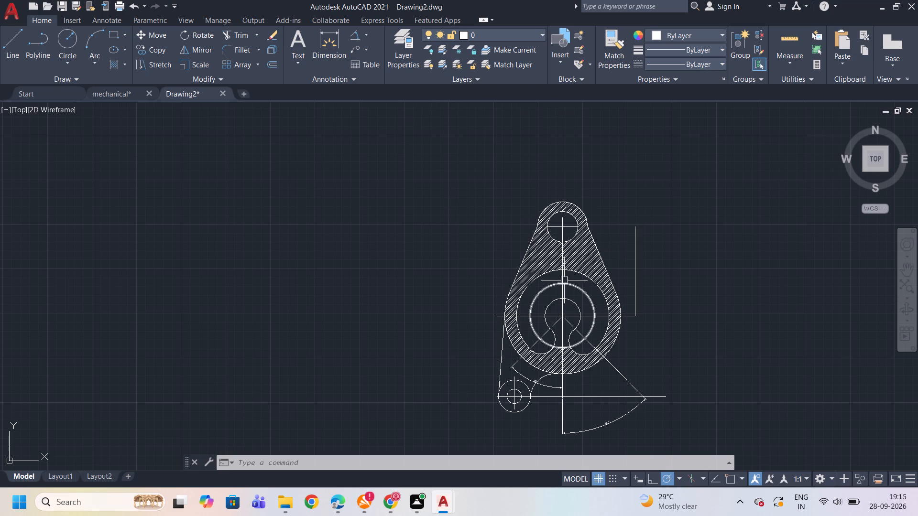
{"action": "scroll", "coordinate": [544, 263], "scroll_direction": "up", "scroll_amount": 2}
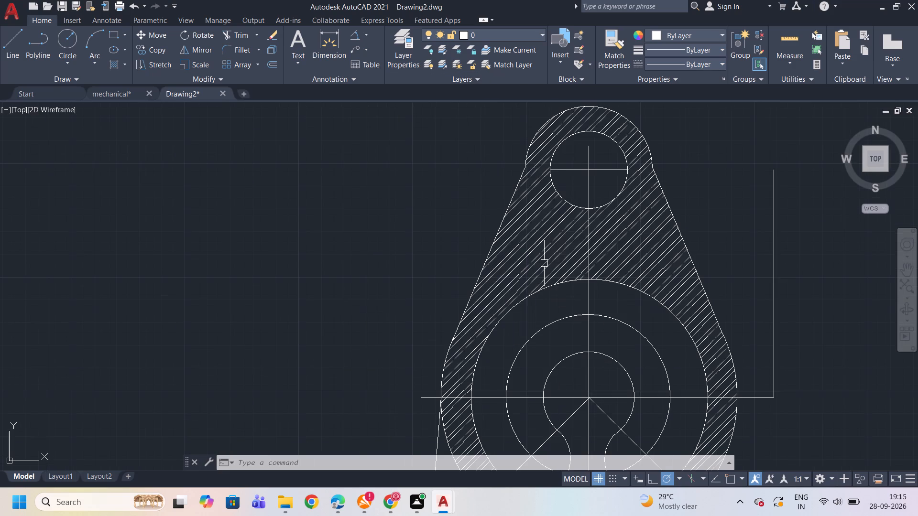
{"action": "scroll", "coordinate": [544, 263], "scroll_direction": "down", "scroll_amount": 3}
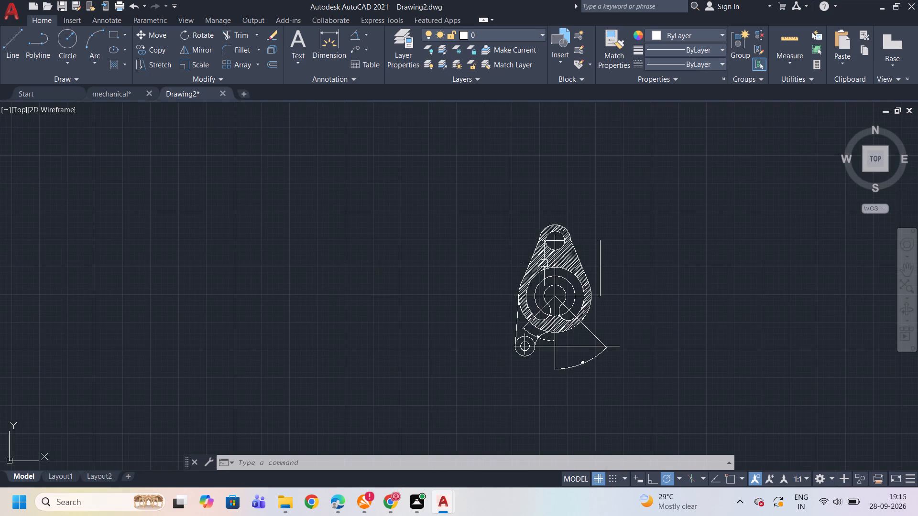
{"action": "scroll", "coordinate": [544, 263], "scroll_direction": "up", "scroll_amount": 1}
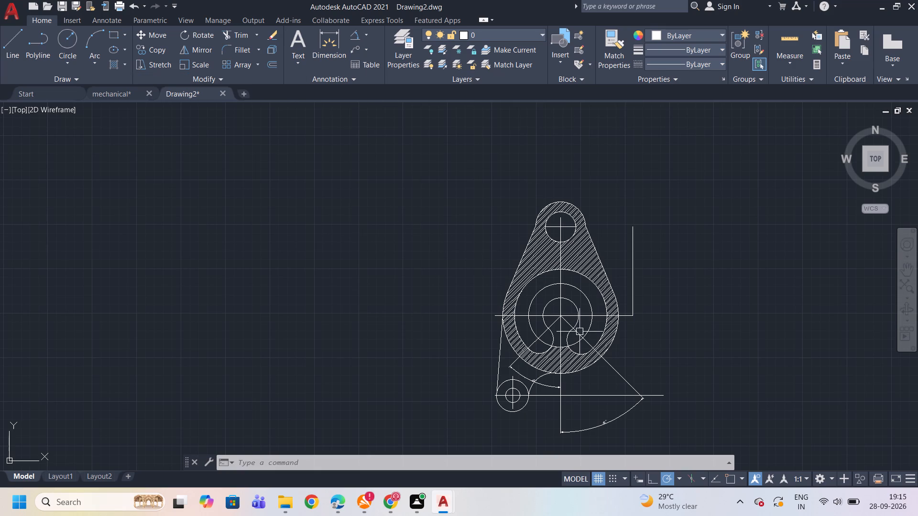
{"action": "scroll", "coordinate": [656, 397], "scroll_direction": "up", "scroll_amount": 1}
{"action": "scroll", "coordinate": [656, 395], "scroll_direction": "down", "scroll_amount": 1}
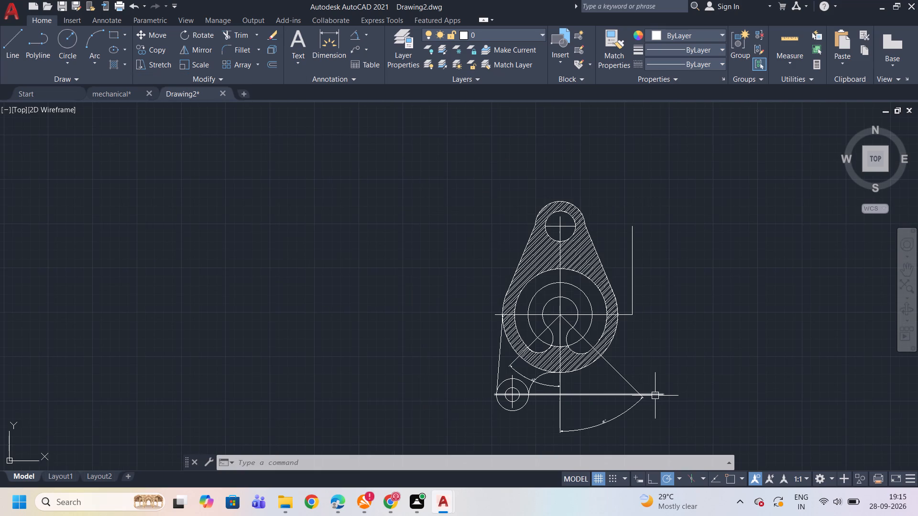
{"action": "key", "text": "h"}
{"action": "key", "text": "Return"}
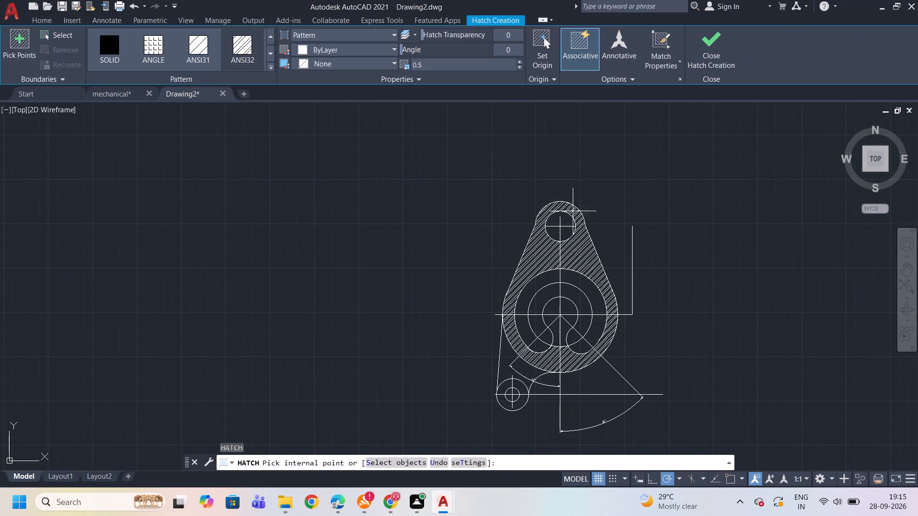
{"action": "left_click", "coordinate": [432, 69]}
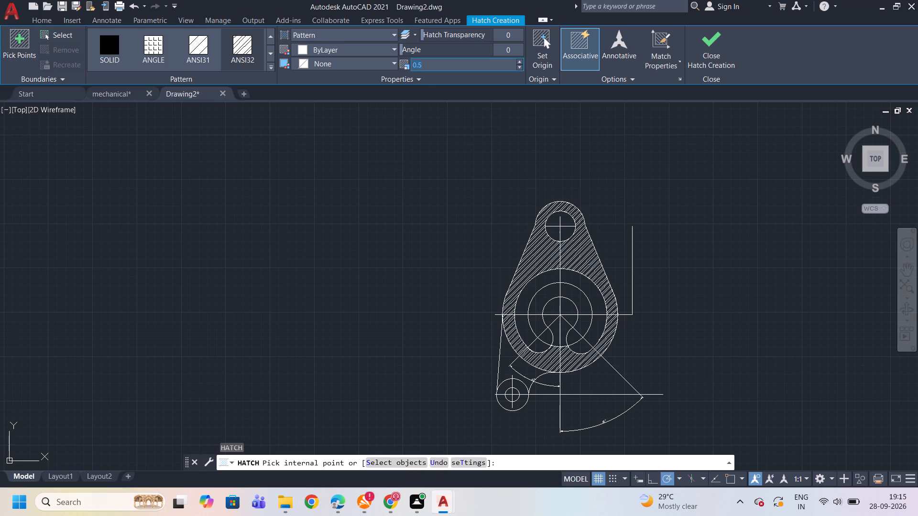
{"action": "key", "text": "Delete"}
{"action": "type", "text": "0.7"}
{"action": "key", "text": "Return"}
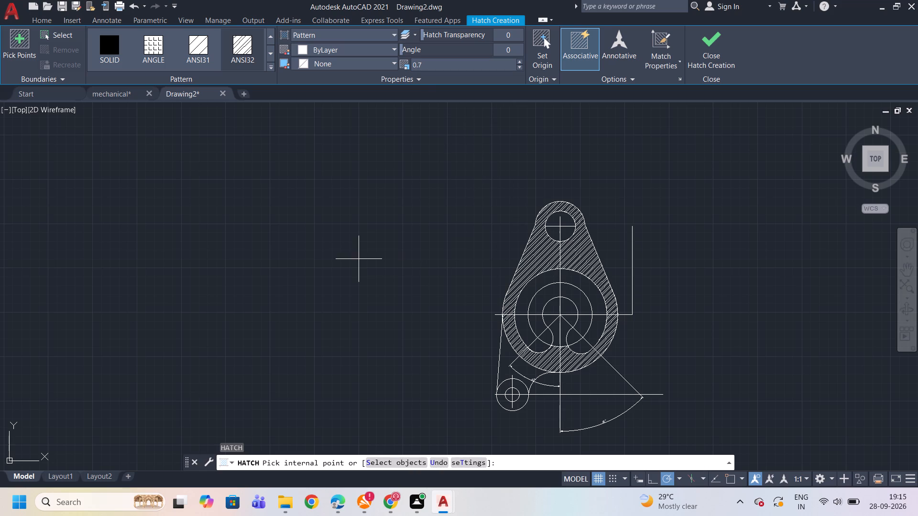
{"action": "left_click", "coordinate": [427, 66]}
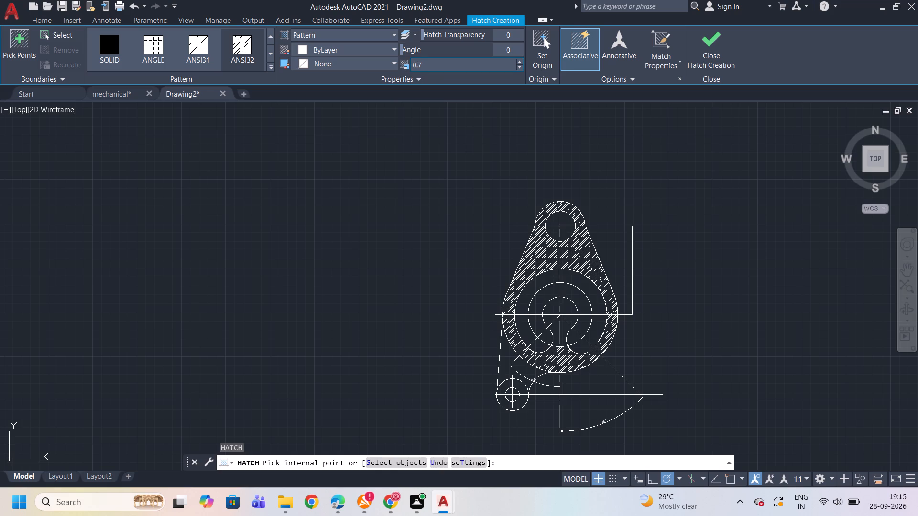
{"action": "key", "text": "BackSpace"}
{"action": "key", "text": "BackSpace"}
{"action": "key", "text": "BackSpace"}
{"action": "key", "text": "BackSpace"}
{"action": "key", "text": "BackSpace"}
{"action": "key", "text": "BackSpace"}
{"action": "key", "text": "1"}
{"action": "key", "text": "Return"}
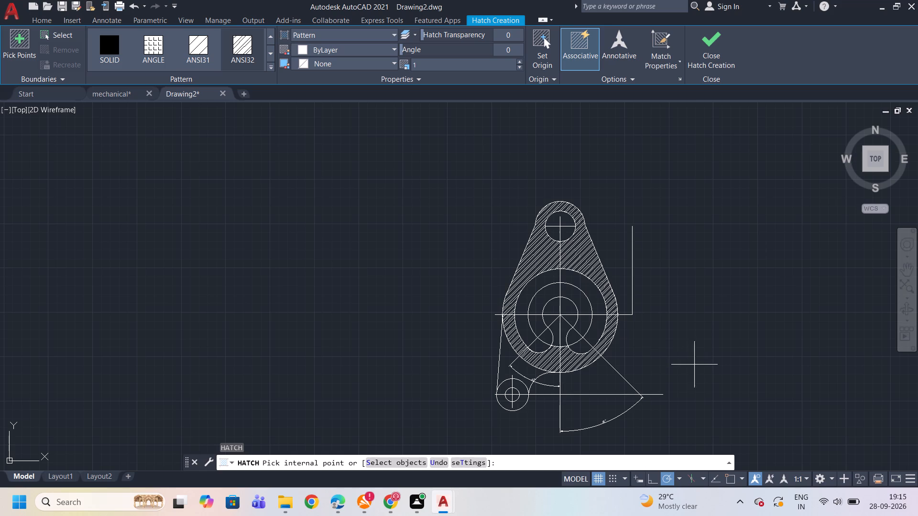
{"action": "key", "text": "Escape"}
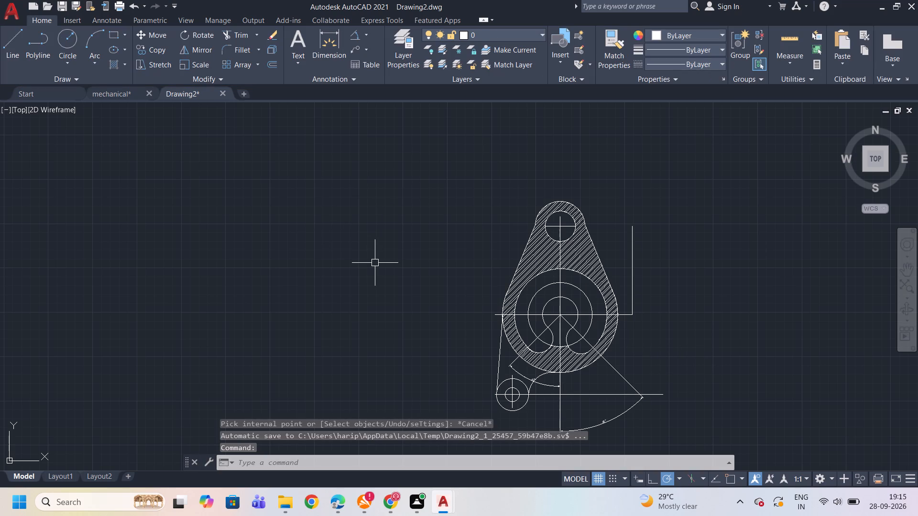
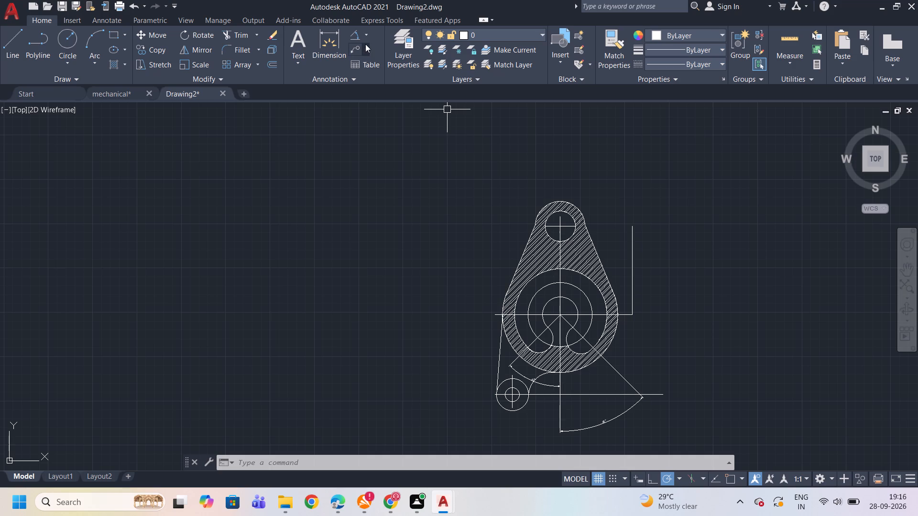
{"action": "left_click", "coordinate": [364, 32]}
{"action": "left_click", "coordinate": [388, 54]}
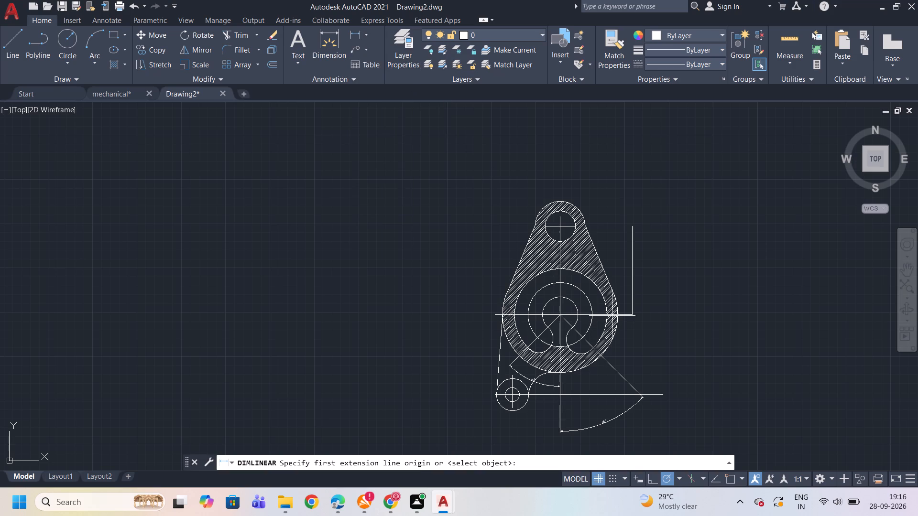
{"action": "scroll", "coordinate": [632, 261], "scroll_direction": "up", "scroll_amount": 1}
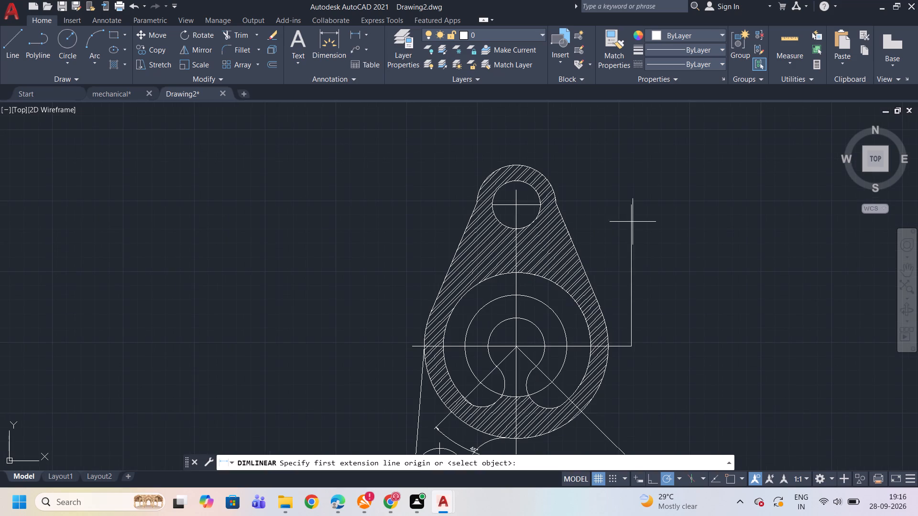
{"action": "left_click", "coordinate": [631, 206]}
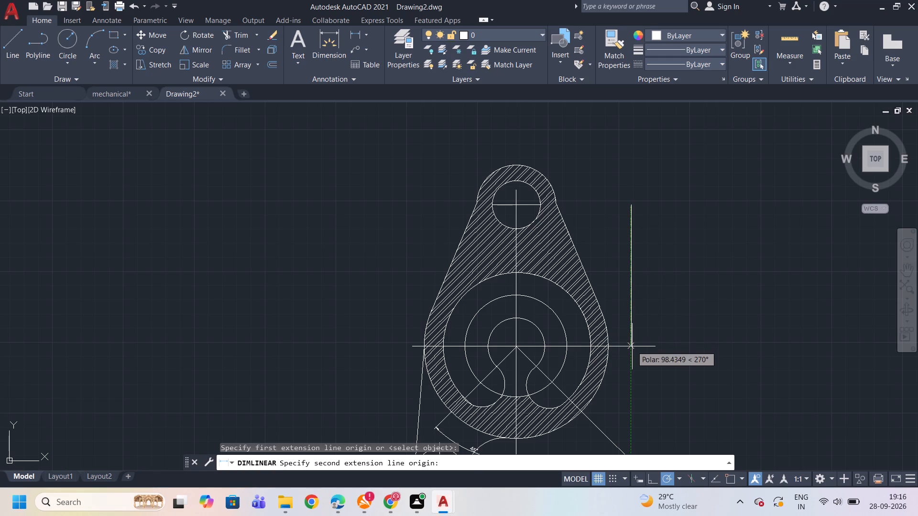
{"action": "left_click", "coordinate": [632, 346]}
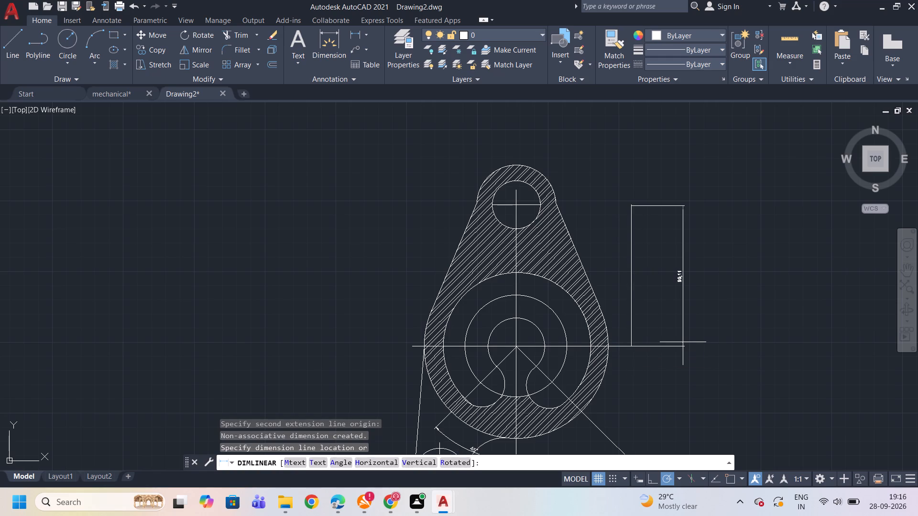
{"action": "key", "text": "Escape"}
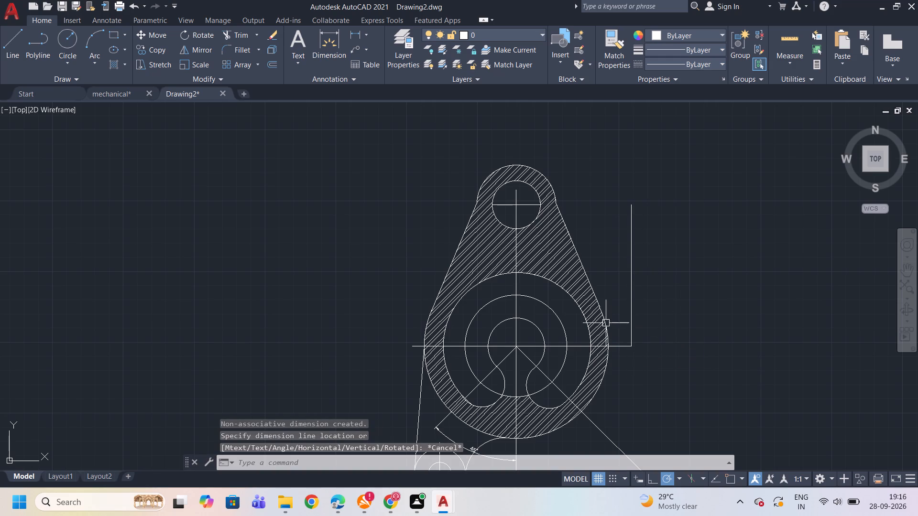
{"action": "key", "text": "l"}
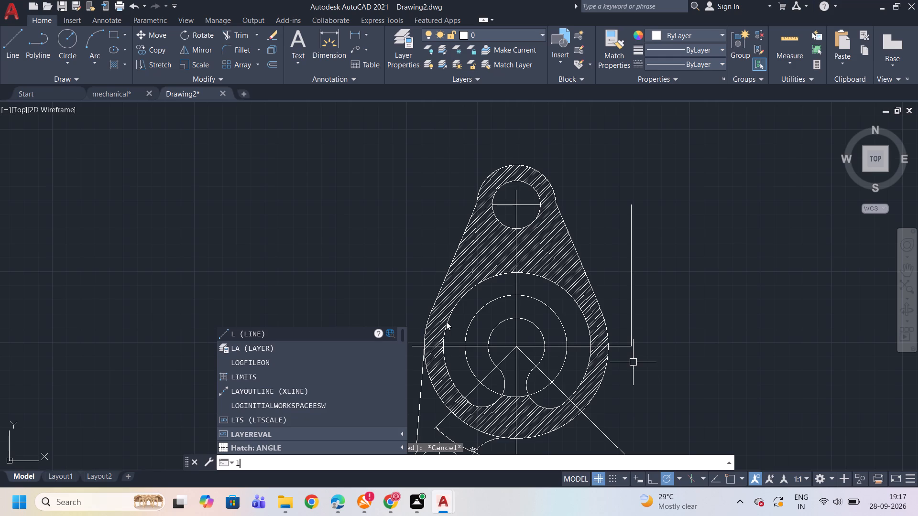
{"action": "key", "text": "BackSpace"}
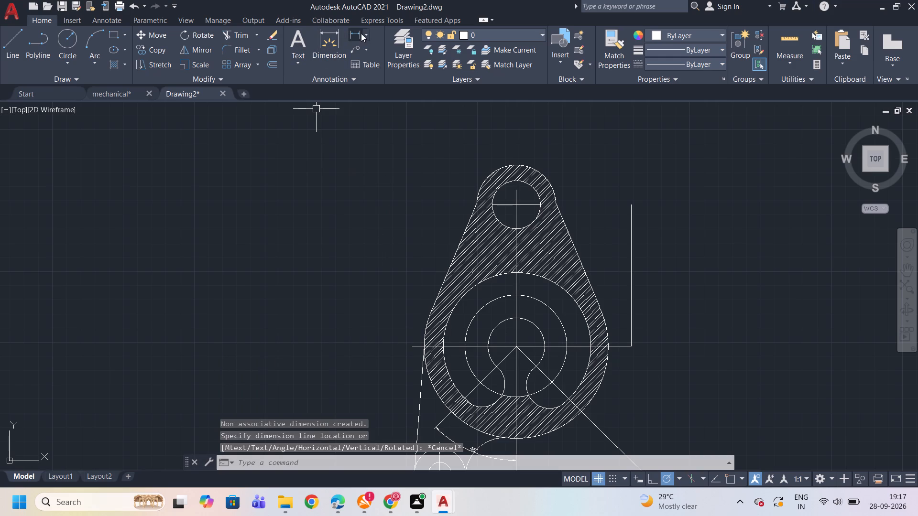
Enable the Tangent object snap.
{"action": "left_click", "coordinate": [355, 33]}
{"action": "scroll", "coordinate": [660, 234], "scroll_direction": "up", "scroll_amount": 2}
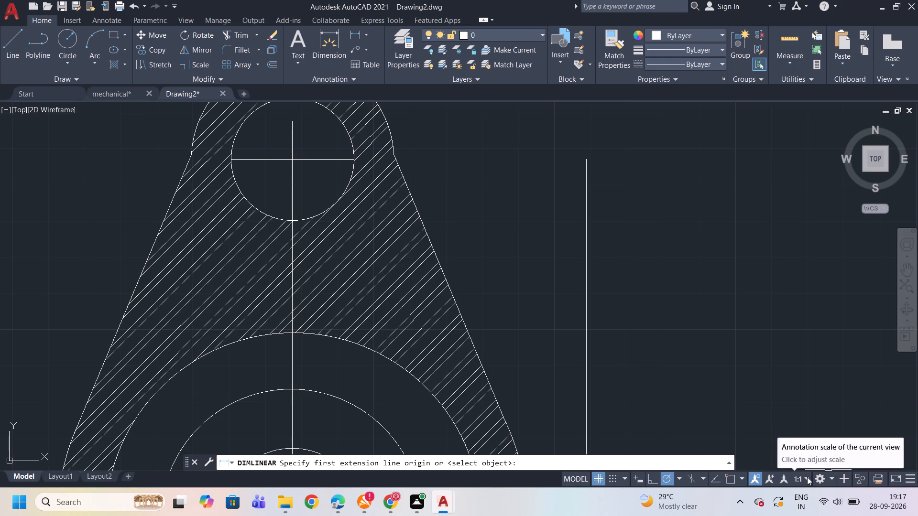
{"action": "left_click", "coordinate": [807, 477]}
{"action": "left_click", "coordinate": [743, 480]}
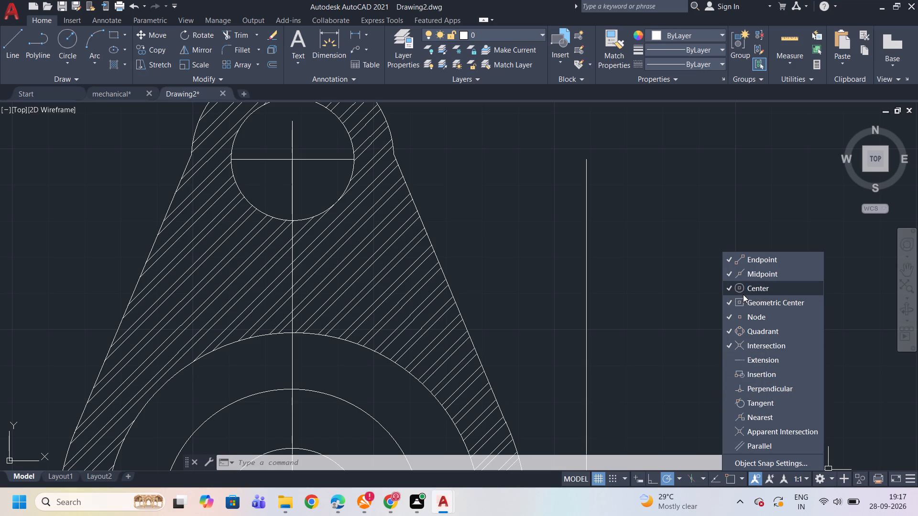
{"action": "left_click", "coordinate": [754, 405]}
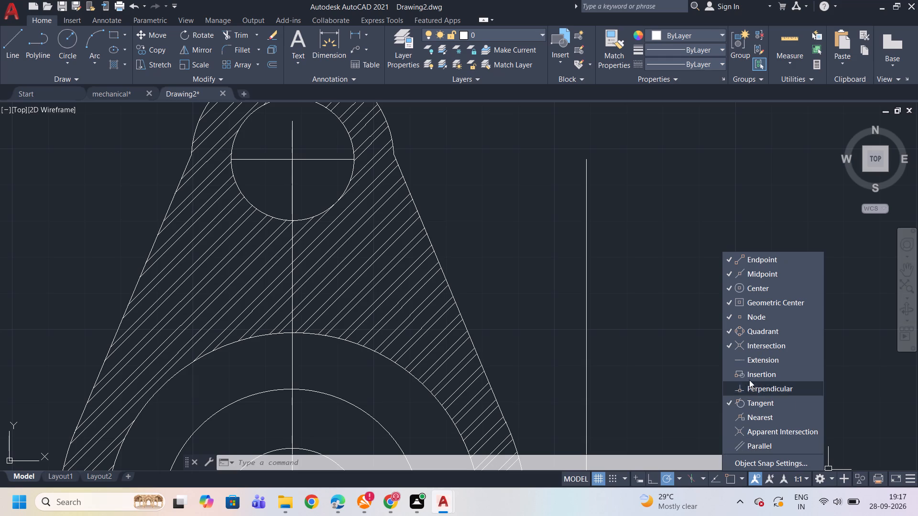
{"action": "left_click", "coordinate": [743, 475]}
Turn on Ortho mode.
{"action": "left_click", "coordinate": [704, 480]}
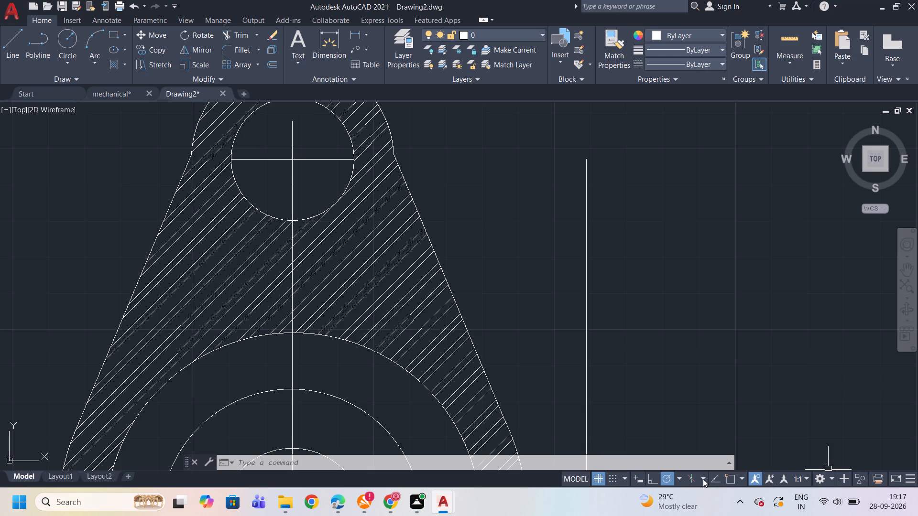
{"action": "left_click", "coordinate": [709, 421]}
{"action": "left_click", "coordinate": [678, 480]}
{"action": "left_click", "coordinate": [584, 416]}
{"action": "left_click", "coordinate": [650, 482]}
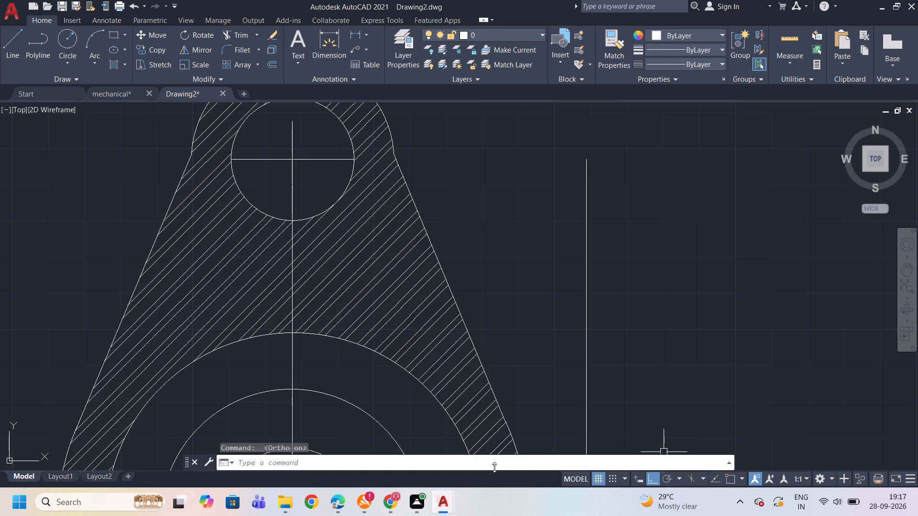
Draw a vertical line along the existing one beside the part, from its upper end down to the horizontal centerline's end.
{"action": "scroll", "coordinate": [527, 304], "scroll_direction": "down", "scroll_amount": 2}
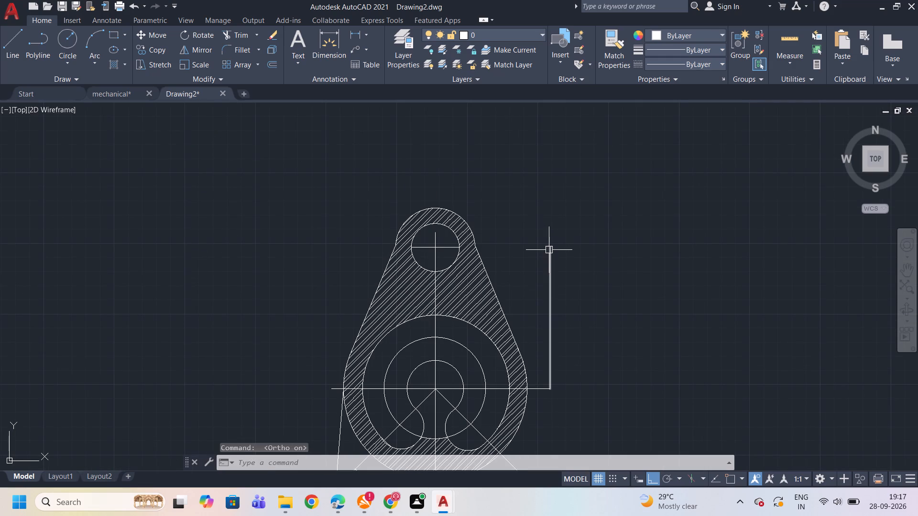
{"action": "key", "text": "l"}
{"action": "key", "text": "Return"}
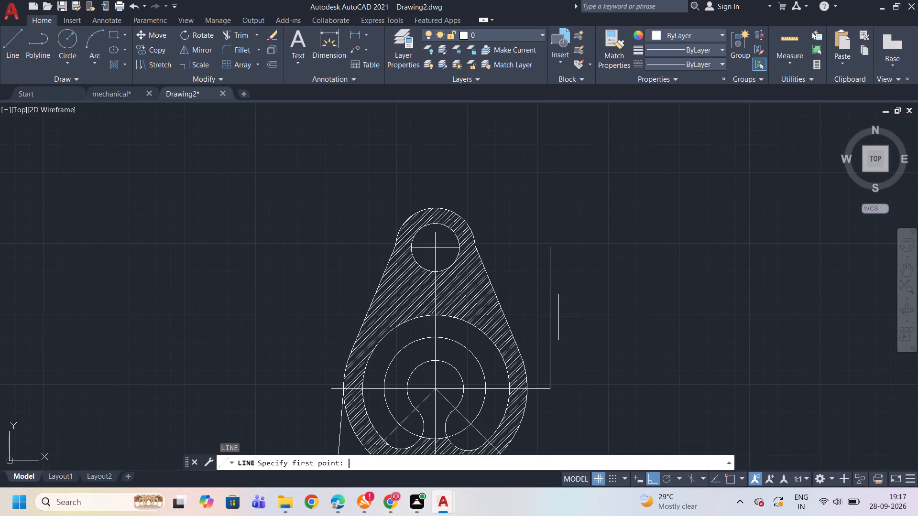
{"action": "left_click", "coordinate": [550, 247]}
{"action": "left_click", "coordinate": [550, 389]}
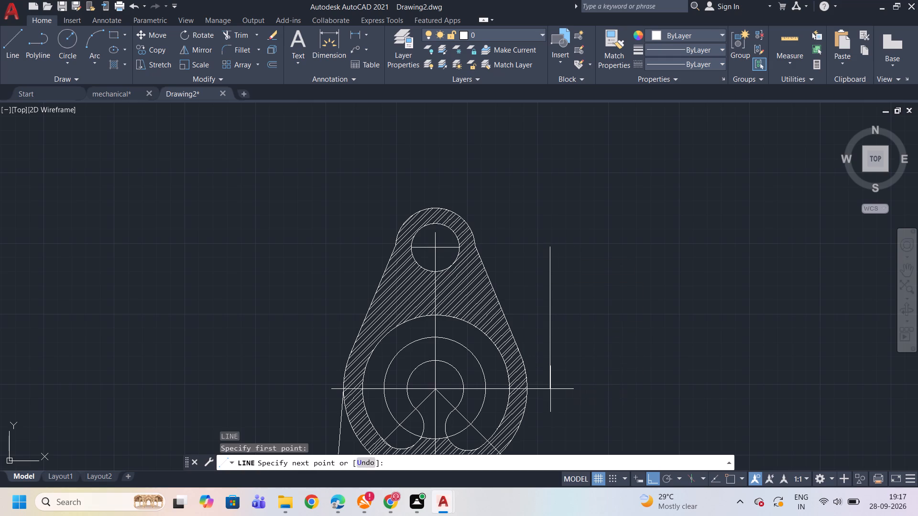
{"action": "key", "text": "Escape"}
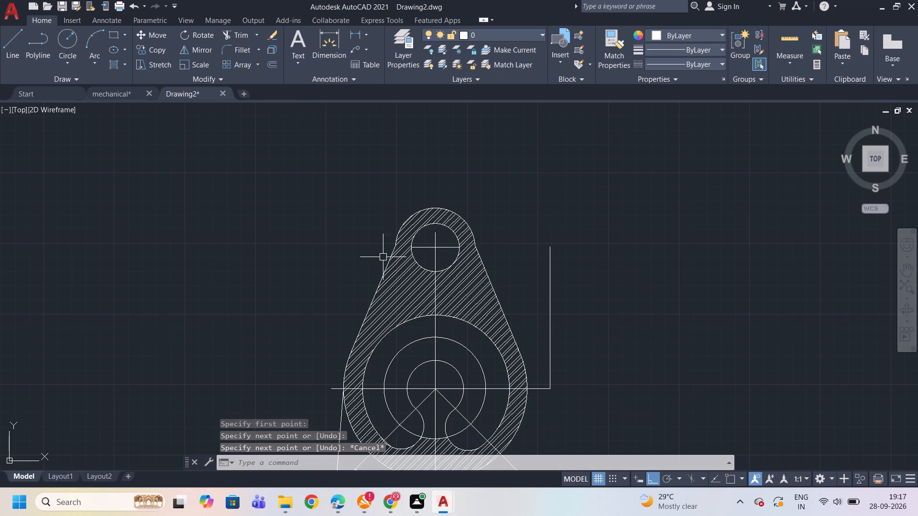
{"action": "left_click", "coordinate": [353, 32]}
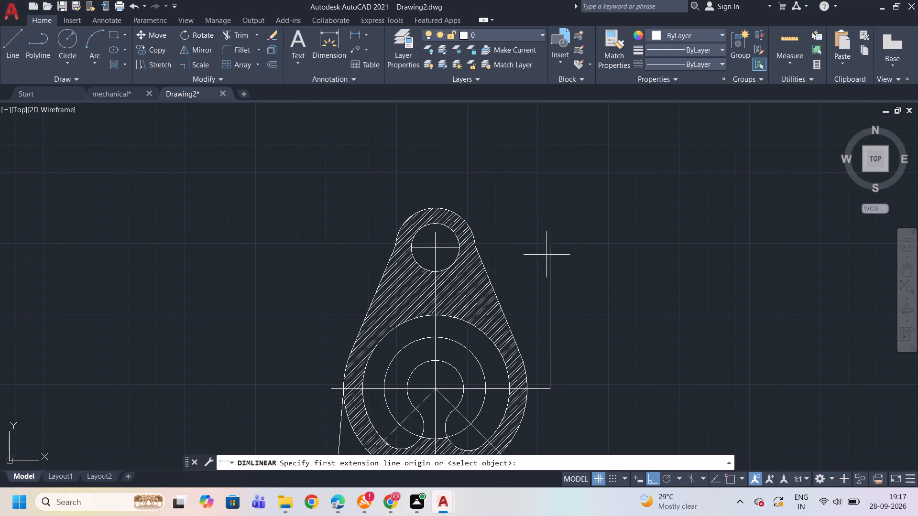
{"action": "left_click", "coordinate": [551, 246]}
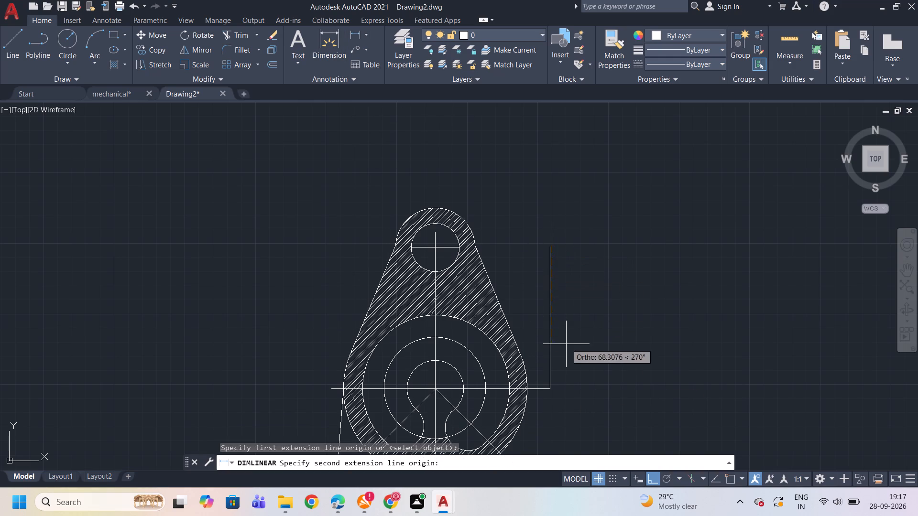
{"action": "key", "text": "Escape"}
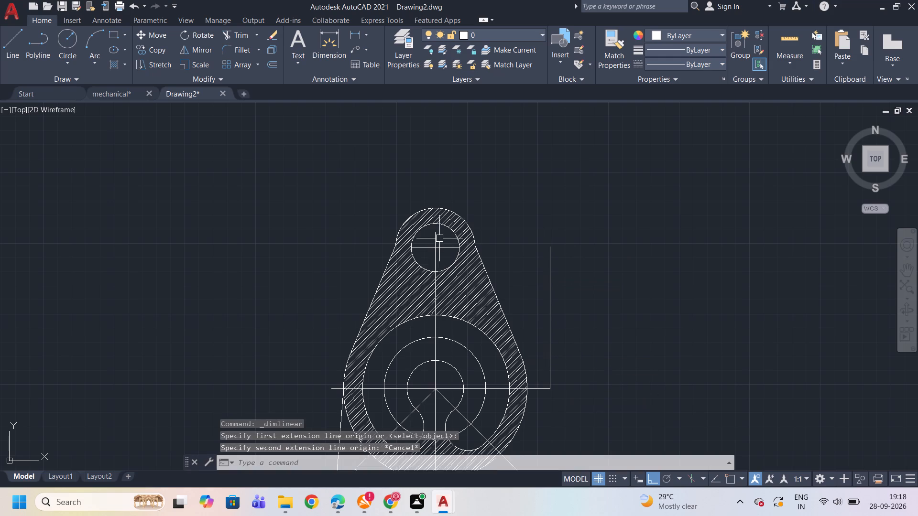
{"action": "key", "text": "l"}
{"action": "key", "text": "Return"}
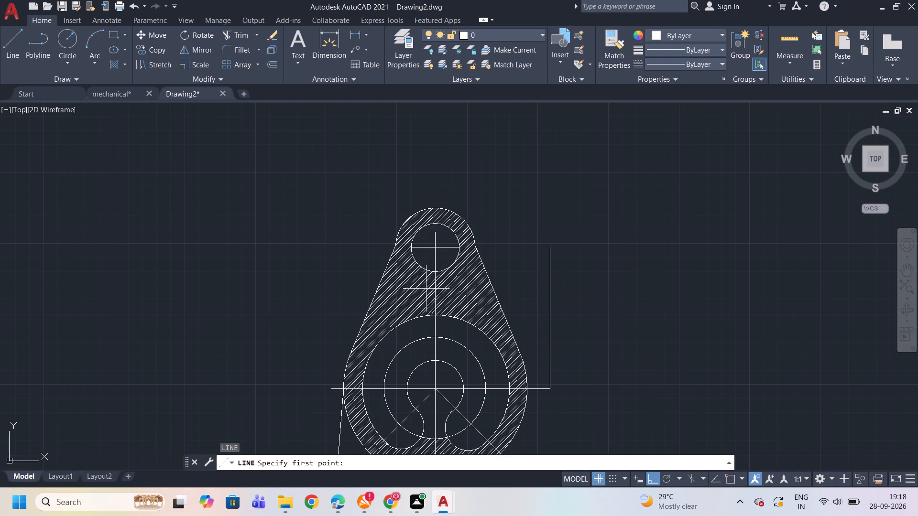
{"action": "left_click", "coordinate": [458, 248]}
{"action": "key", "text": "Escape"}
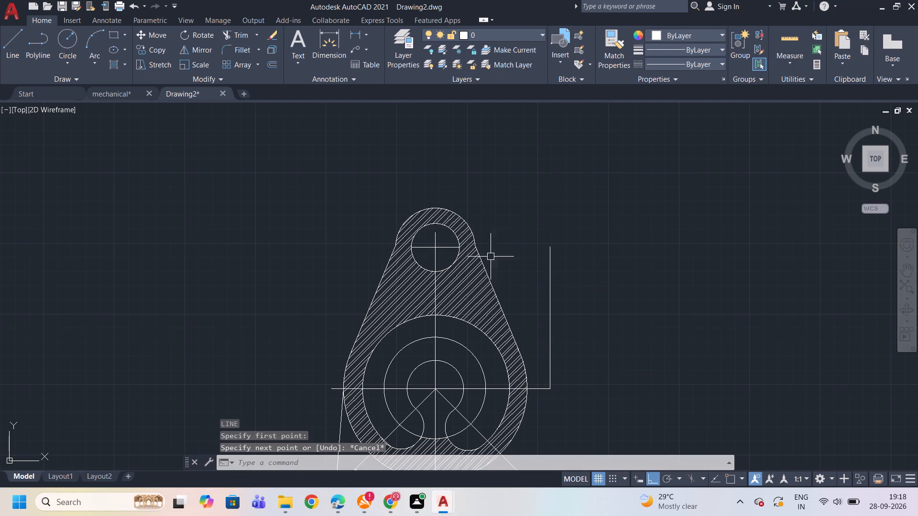
Draw a horizontal line about 64 units long from the small upper circle's right quadrant to the vertical line beside the part.
{"action": "scroll", "coordinate": [450, 254], "scroll_direction": "up", "scroll_amount": 1}
{"action": "key", "text": "l"}
{"action": "key", "text": "Return"}
{"action": "scroll", "coordinate": [464, 244], "scroll_direction": "up", "scroll_amount": 2}
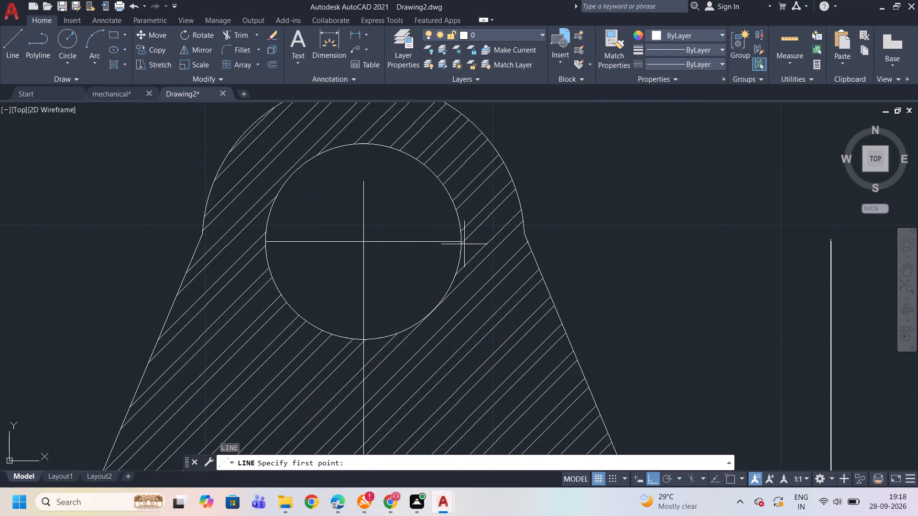
{"action": "left_click", "coordinate": [461, 242]}
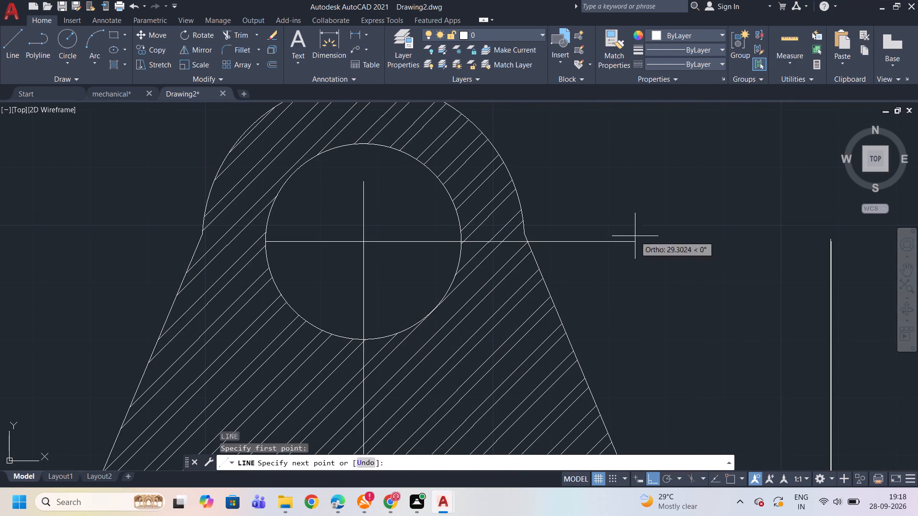
{"action": "left_click", "coordinate": [831, 227]}
{"action": "key", "text": "Escape"}
Erase one of the two nearly coincident vertical lines beside the part.
{"action": "scroll", "coordinate": [872, 402], "scroll_direction": "up", "scroll_amount": 2}
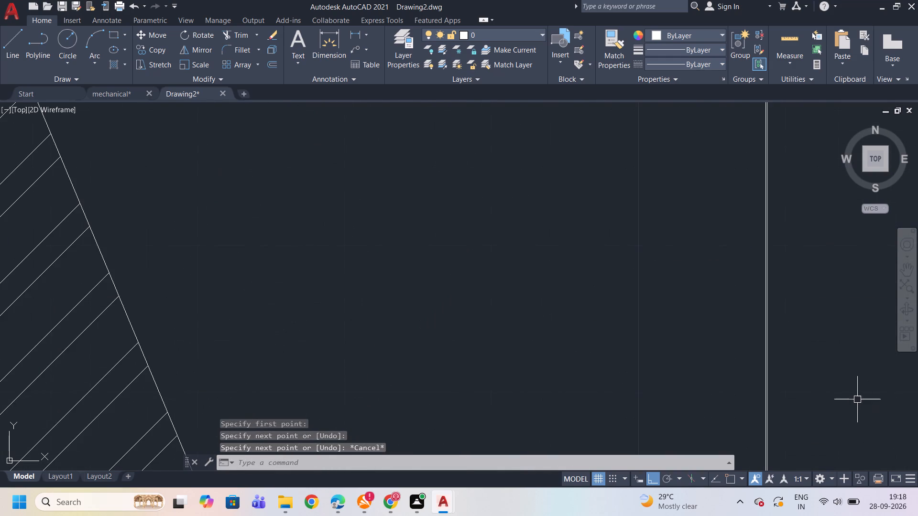
{"action": "scroll", "coordinate": [814, 402], "scroll_direction": "up", "scroll_amount": 2}
{"action": "left_click", "coordinate": [693, 392]}
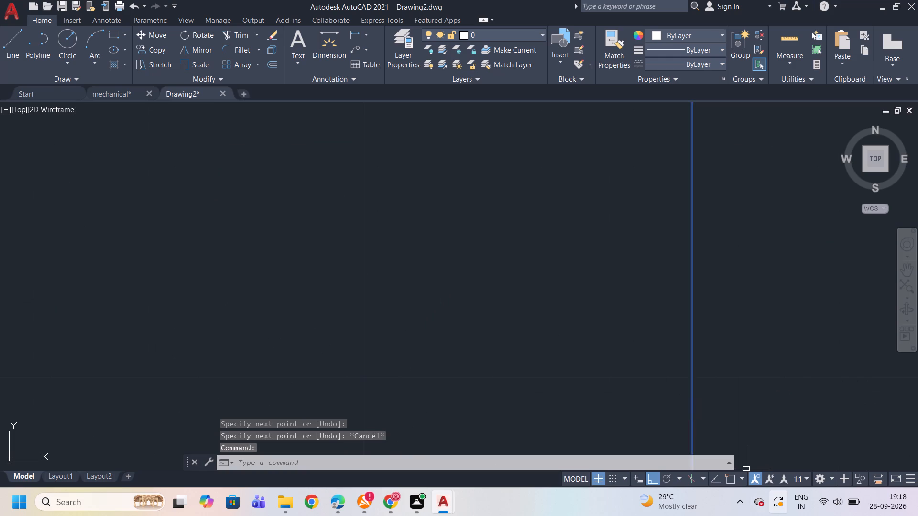
{"action": "key", "text": "Delete"}
{"action": "scroll", "coordinate": [745, 469], "scroll_direction": "down", "scroll_amount": 3}
{"action": "scroll", "coordinate": [740, 409], "scroll_direction": "down", "scroll_amount": 2}
{"action": "scroll", "coordinate": [761, 455], "scroll_direction": "up", "scroll_amount": 2}
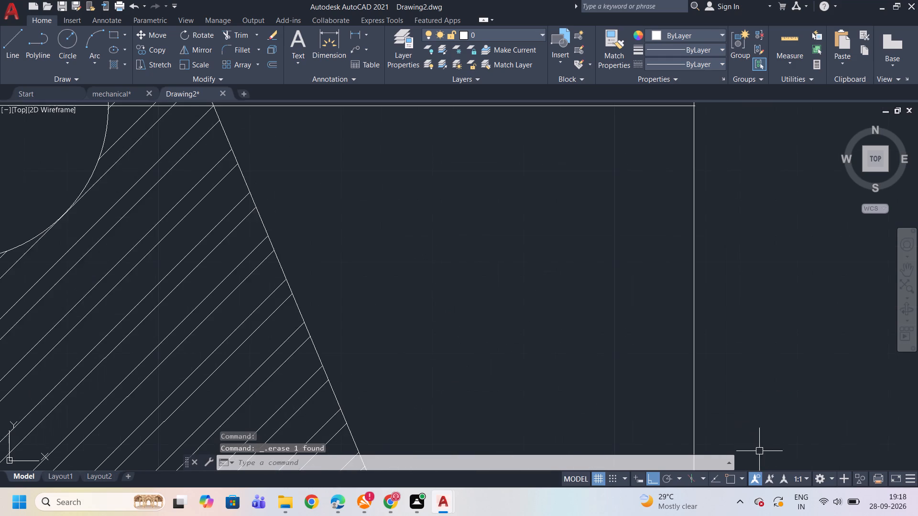
{"action": "scroll", "coordinate": [753, 432], "scroll_direction": "down", "scroll_amount": 7}
{"action": "scroll", "coordinate": [756, 457], "scroll_direction": "up", "scroll_amount": 3}
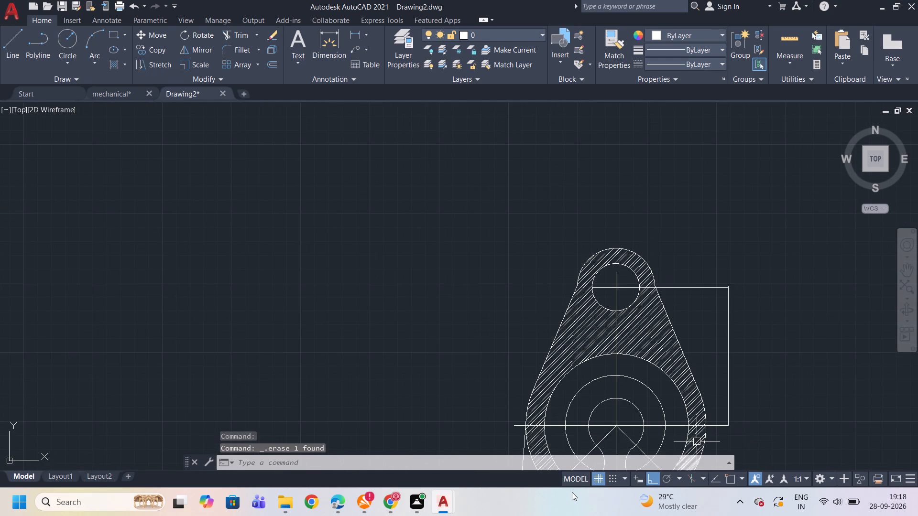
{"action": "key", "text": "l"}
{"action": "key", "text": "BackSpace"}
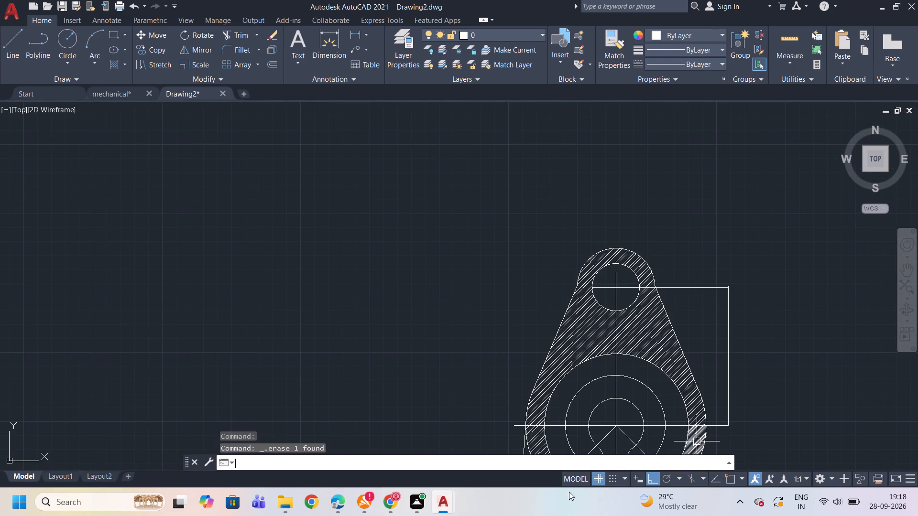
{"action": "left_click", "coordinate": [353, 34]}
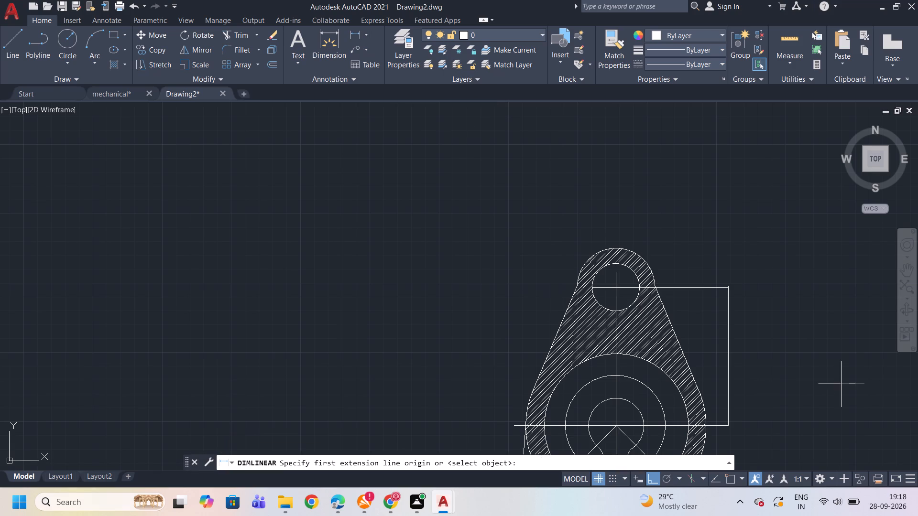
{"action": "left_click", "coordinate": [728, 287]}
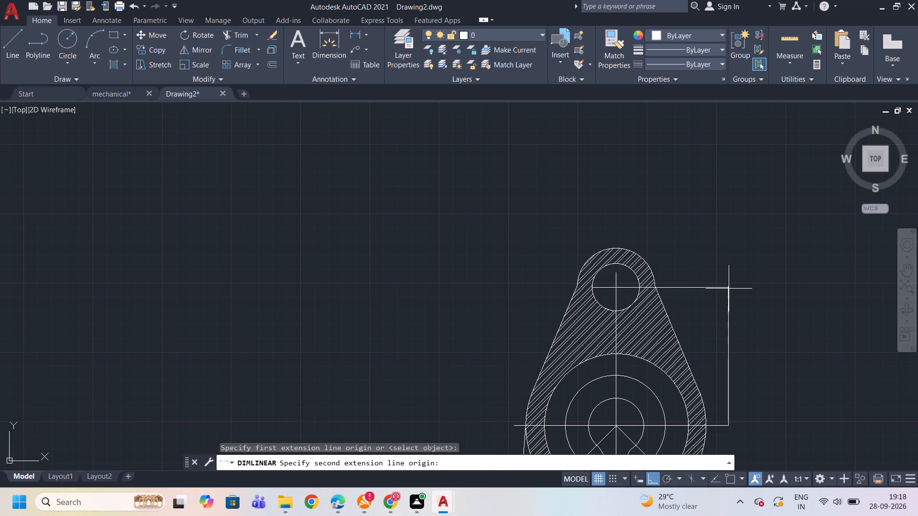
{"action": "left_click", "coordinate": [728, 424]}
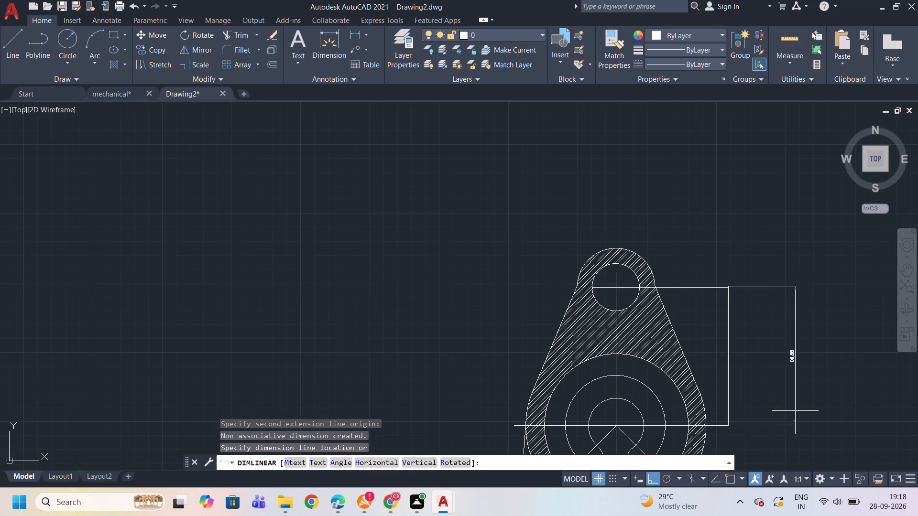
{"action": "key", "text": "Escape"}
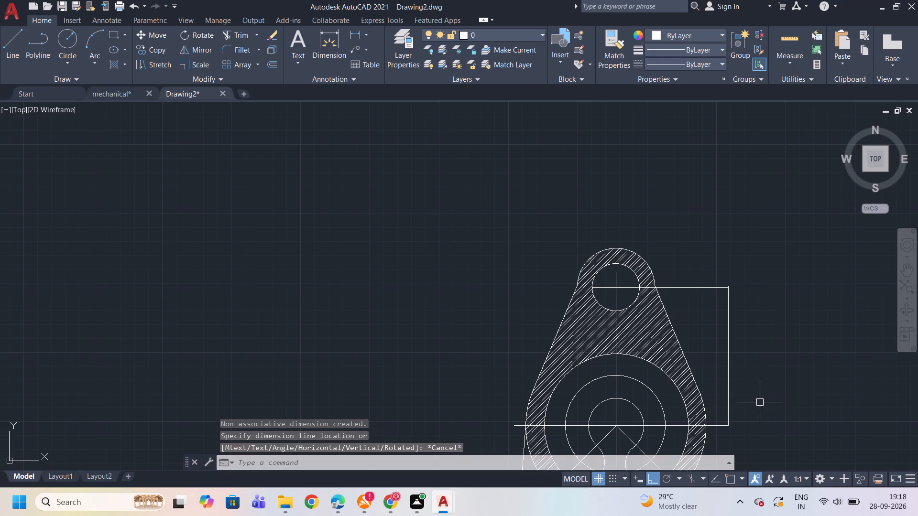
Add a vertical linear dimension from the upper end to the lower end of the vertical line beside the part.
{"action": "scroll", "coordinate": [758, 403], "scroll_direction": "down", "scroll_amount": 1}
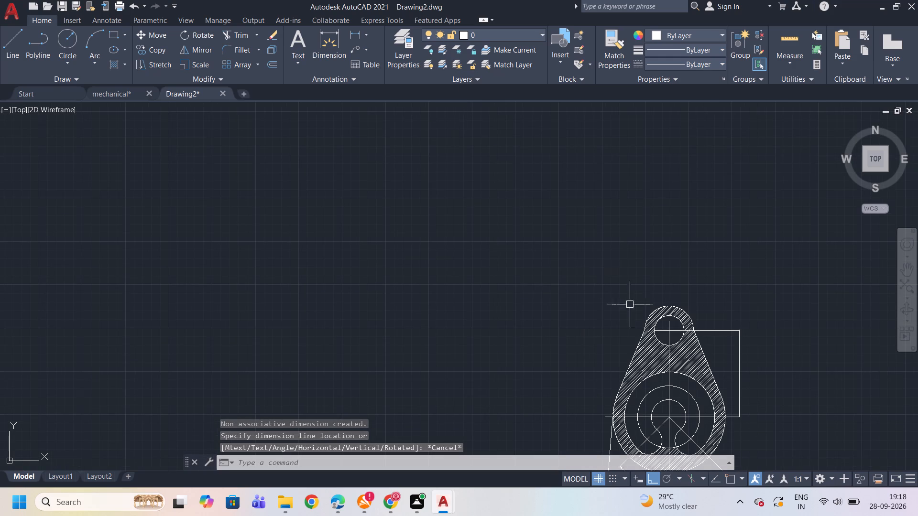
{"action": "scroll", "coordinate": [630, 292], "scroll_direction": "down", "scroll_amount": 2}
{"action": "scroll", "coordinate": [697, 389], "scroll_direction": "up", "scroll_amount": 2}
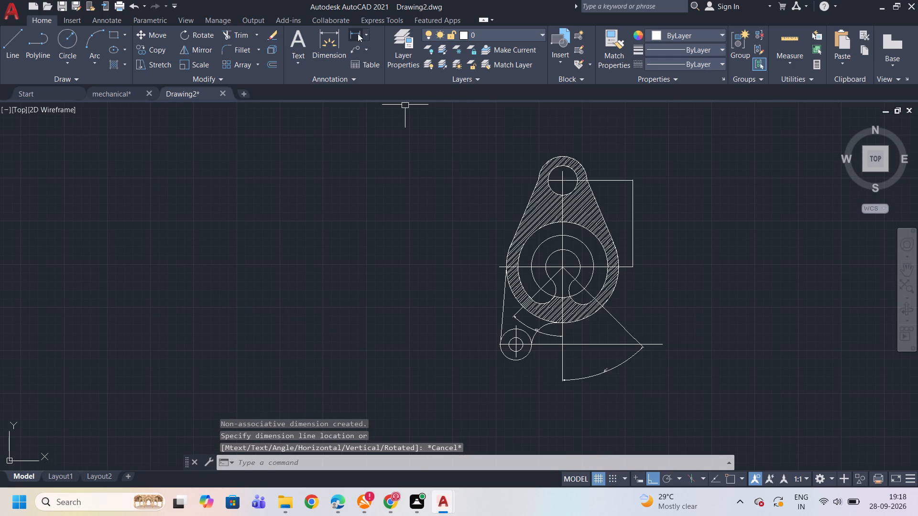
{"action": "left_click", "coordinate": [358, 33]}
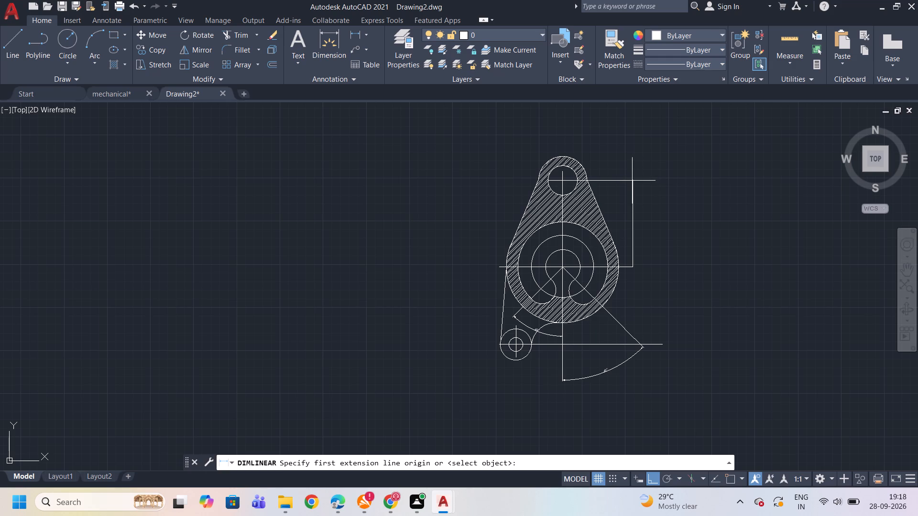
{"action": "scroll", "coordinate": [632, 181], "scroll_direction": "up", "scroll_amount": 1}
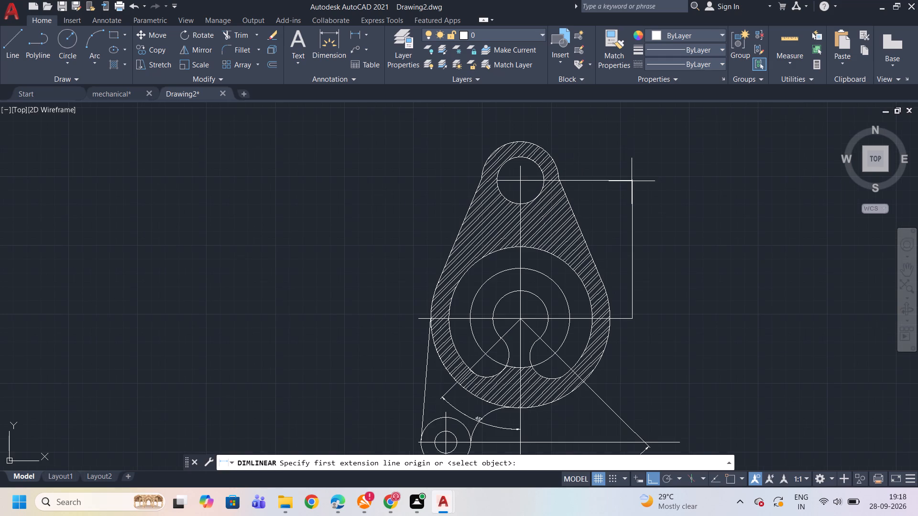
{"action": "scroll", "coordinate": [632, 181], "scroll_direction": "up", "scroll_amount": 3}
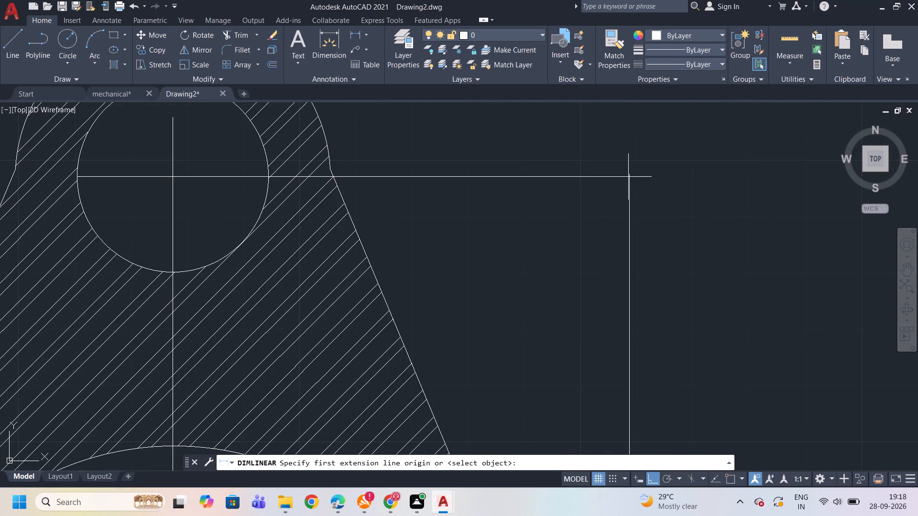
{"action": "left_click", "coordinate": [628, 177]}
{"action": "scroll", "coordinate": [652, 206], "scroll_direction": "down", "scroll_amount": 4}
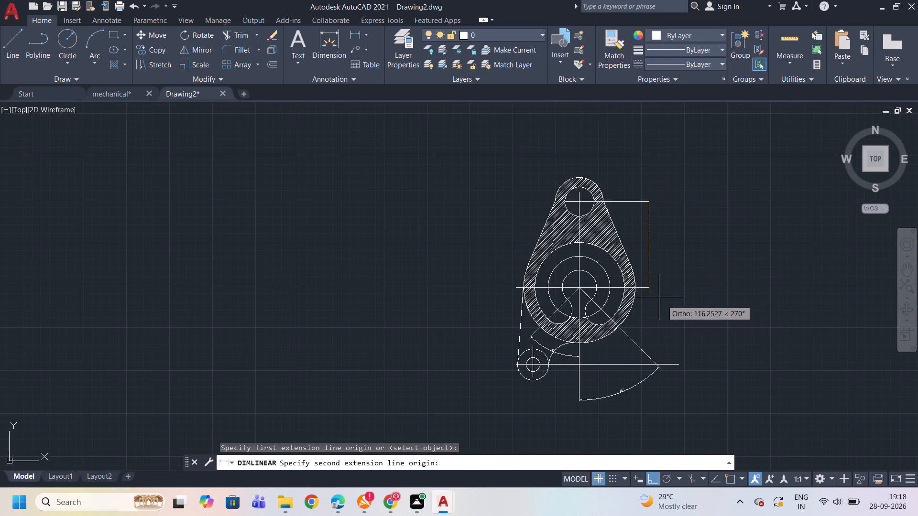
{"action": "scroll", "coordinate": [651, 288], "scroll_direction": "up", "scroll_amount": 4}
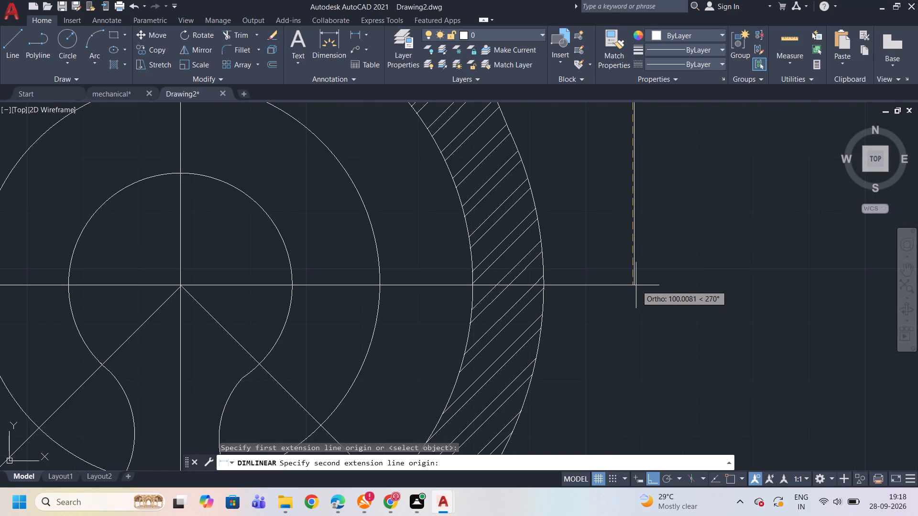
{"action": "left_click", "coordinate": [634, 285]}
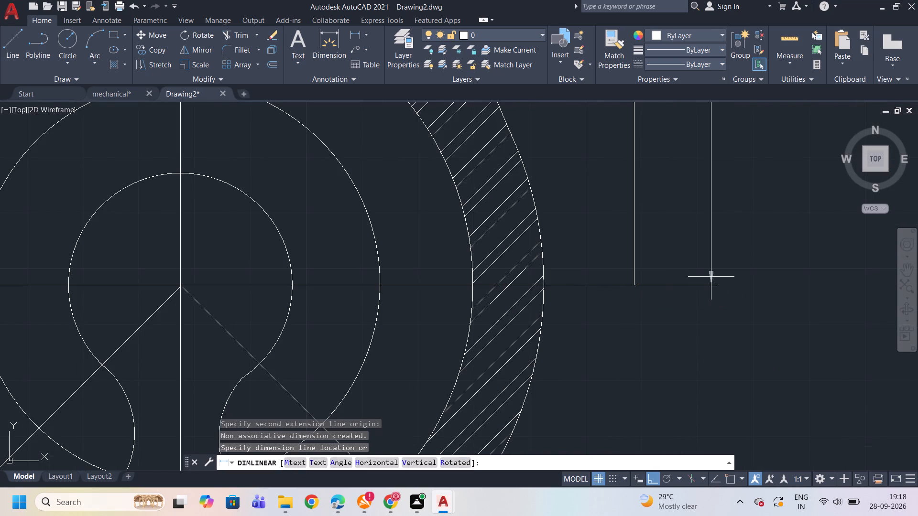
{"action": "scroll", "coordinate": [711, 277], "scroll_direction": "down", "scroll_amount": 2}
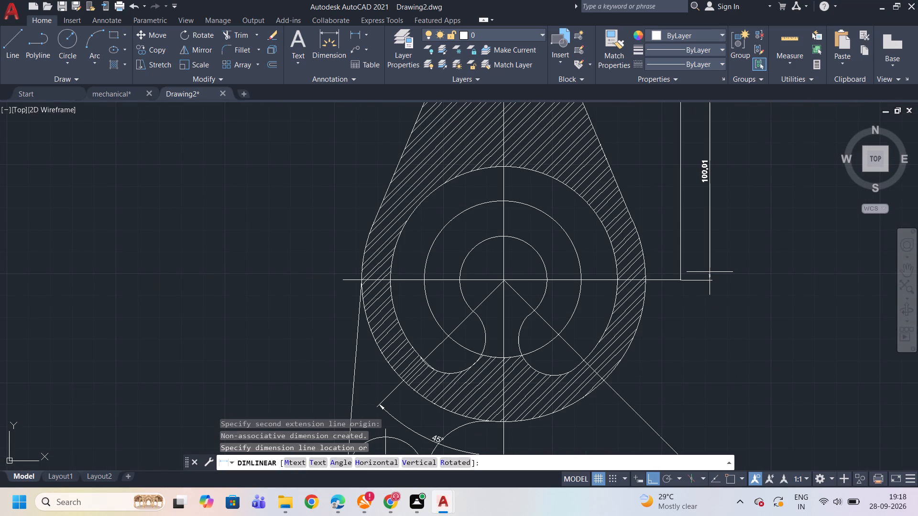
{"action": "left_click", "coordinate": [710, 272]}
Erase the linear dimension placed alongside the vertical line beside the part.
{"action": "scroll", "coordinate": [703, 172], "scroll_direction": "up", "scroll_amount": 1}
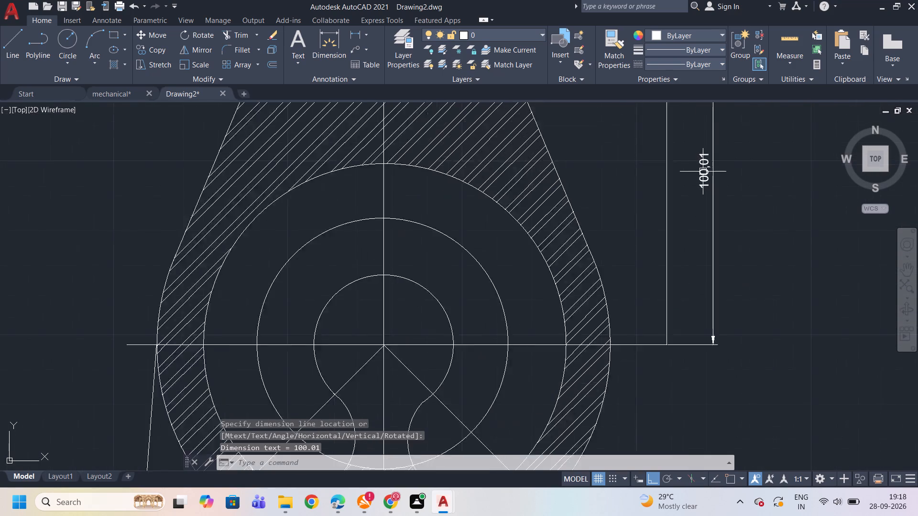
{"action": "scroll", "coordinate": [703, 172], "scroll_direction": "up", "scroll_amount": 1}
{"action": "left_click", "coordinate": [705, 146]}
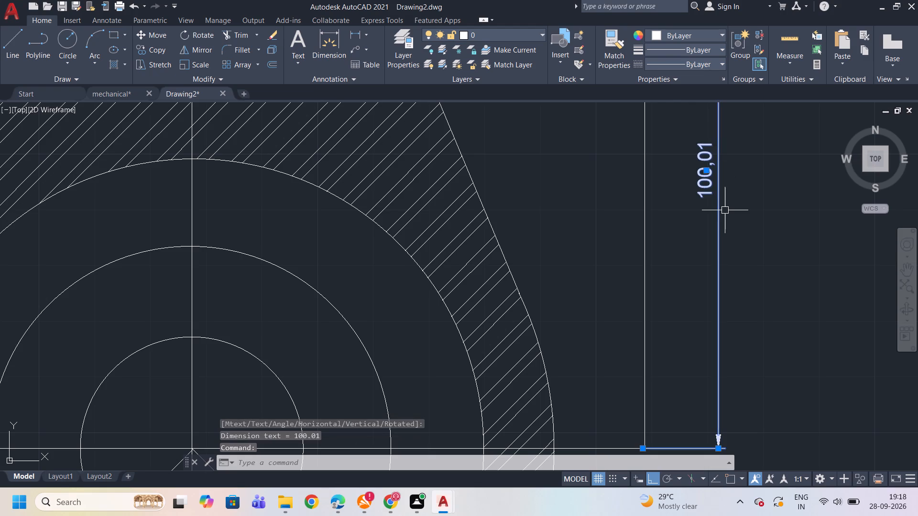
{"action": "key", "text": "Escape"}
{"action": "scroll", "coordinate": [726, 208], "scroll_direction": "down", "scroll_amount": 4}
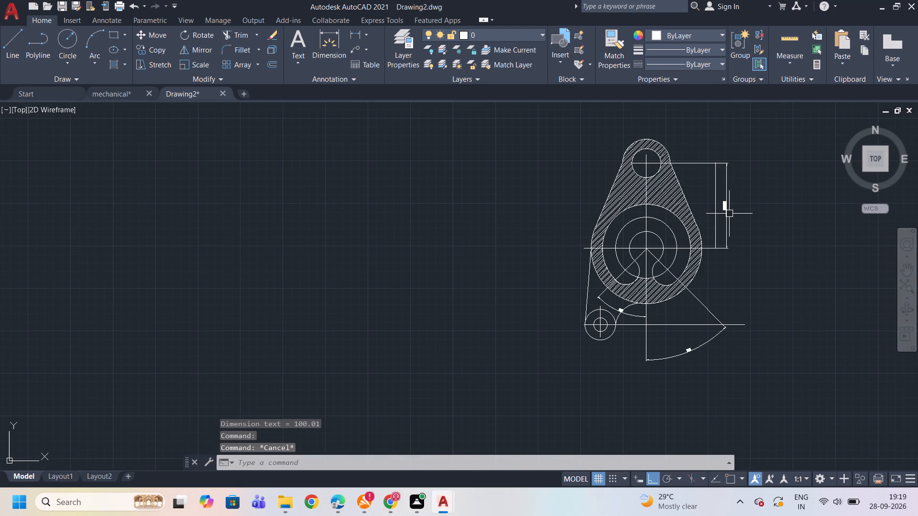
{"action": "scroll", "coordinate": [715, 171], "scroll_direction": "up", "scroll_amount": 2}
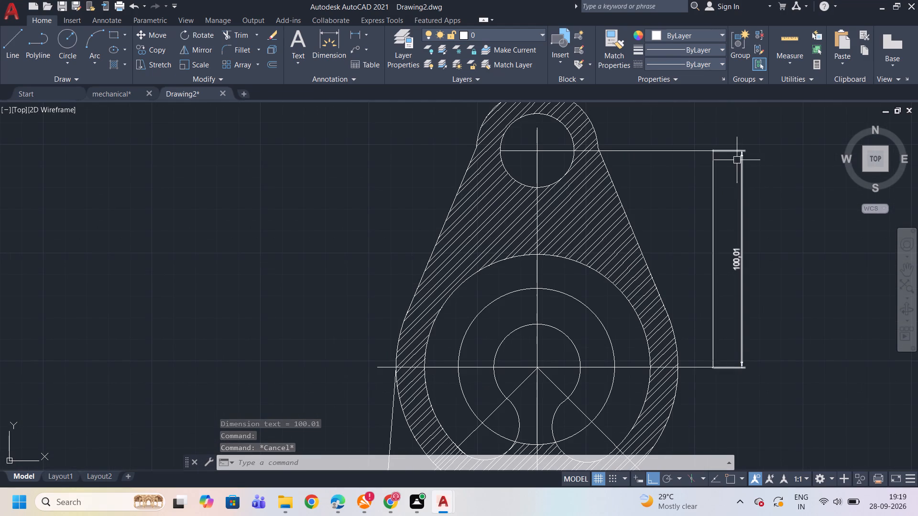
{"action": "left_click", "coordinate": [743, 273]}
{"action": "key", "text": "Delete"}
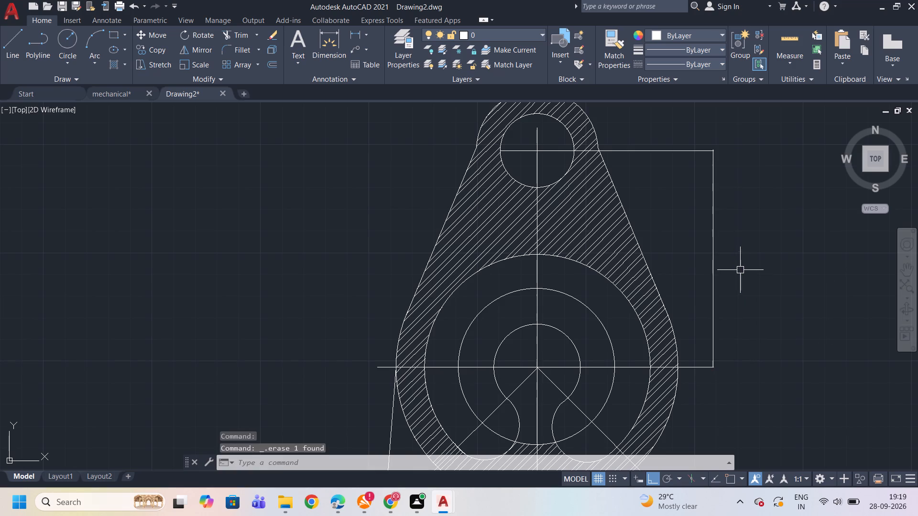
Trim the short overshoot of the vertical line beside the part above the horizontal line at the upper corner.
{"action": "scroll", "coordinate": [718, 173], "scroll_direction": "up", "scroll_amount": 1}
{"action": "type", "text": "tr"}
{"action": "key", "text": "Return"}
{"action": "key", "text": "Return"}
{"action": "scroll", "coordinate": [708, 129], "scroll_direction": "up", "scroll_amount": 2}
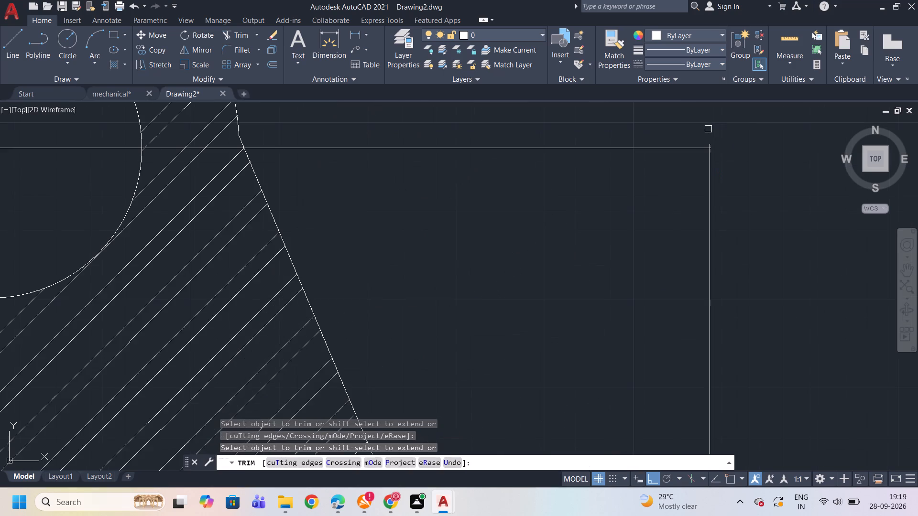
{"action": "left_click", "coordinate": [711, 142]}
{"action": "scroll", "coordinate": [743, 315], "scroll_direction": "down", "scroll_amount": 3}
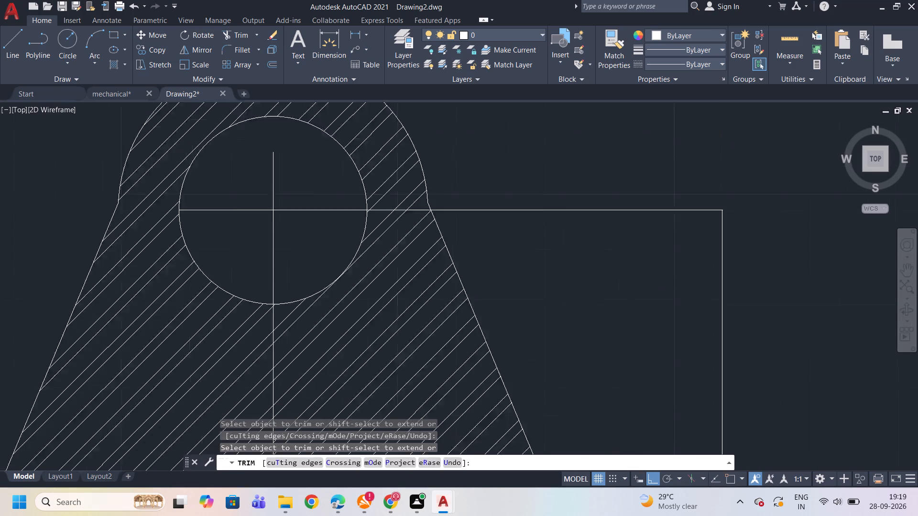
{"action": "scroll", "coordinate": [754, 451], "scroll_direction": "down", "scroll_amount": 4}
{"action": "scroll", "coordinate": [754, 461], "scroll_direction": "up", "scroll_amount": 3}
{"action": "scroll", "coordinate": [749, 438], "scroll_direction": "down", "scroll_amount": 1}
{"action": "scroll", "coordinate": [749, 432], "scroll_direction": "up", "scroll_amount": 3}
{"action": "key", "text": "Escape"}
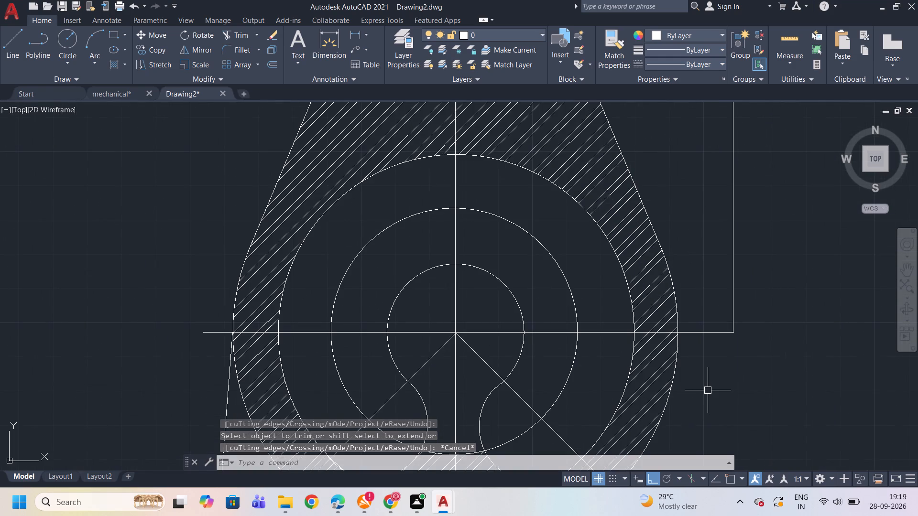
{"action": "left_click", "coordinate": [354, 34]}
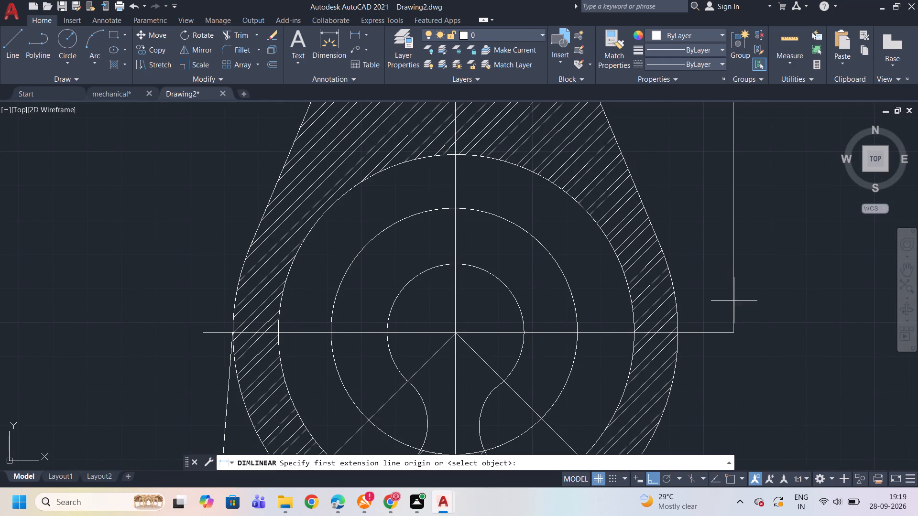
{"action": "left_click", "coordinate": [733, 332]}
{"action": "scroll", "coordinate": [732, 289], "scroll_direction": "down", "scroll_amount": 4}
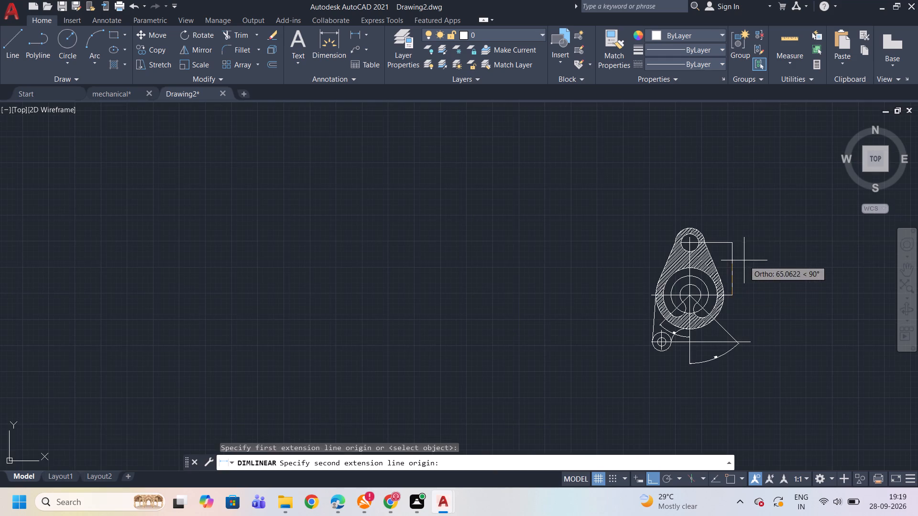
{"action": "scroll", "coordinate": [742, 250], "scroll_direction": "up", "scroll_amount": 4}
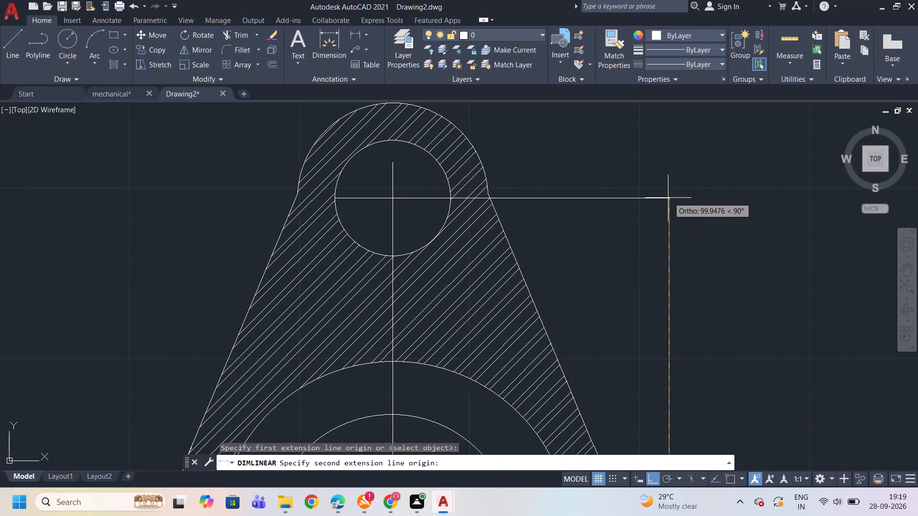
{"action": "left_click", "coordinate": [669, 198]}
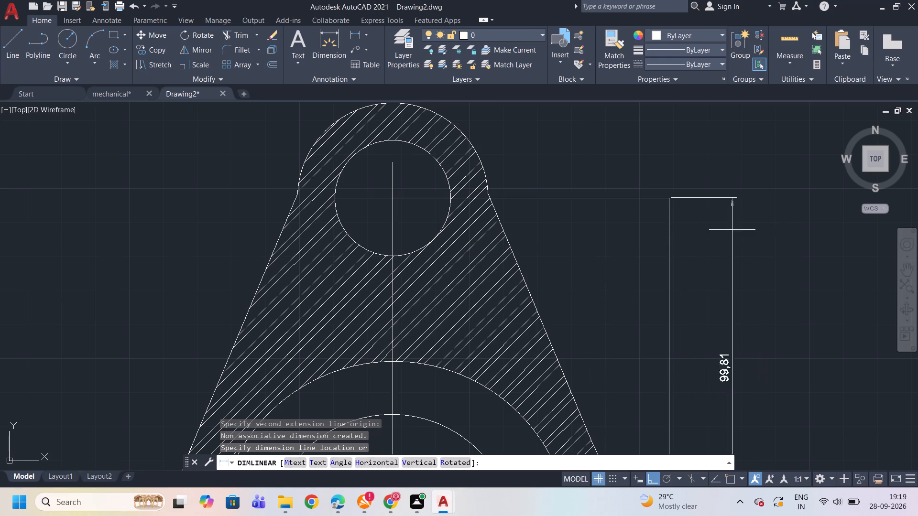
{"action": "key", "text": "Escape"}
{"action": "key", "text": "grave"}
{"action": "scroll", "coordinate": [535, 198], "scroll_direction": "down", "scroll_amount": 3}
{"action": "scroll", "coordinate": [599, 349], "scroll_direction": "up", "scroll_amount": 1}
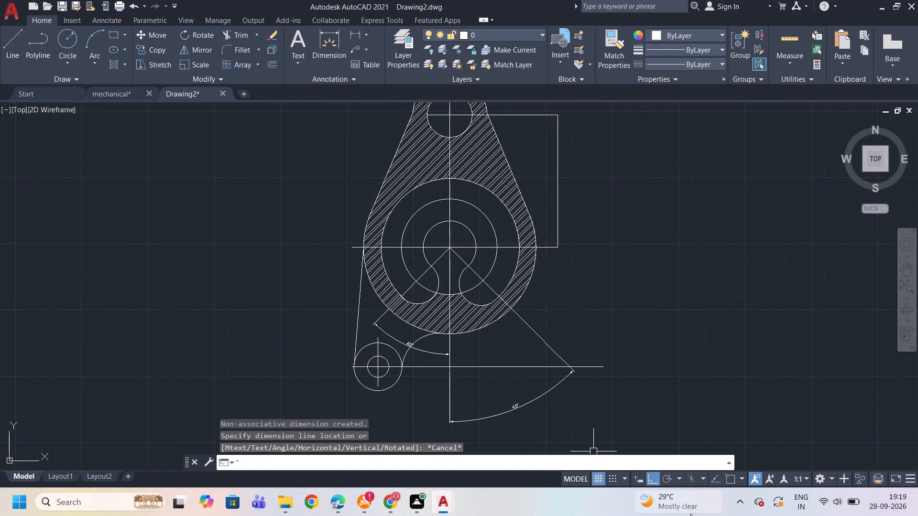
Turn on Snap mode for the drawing.
{"action": "left_click", "coordinate": [623, 481]}
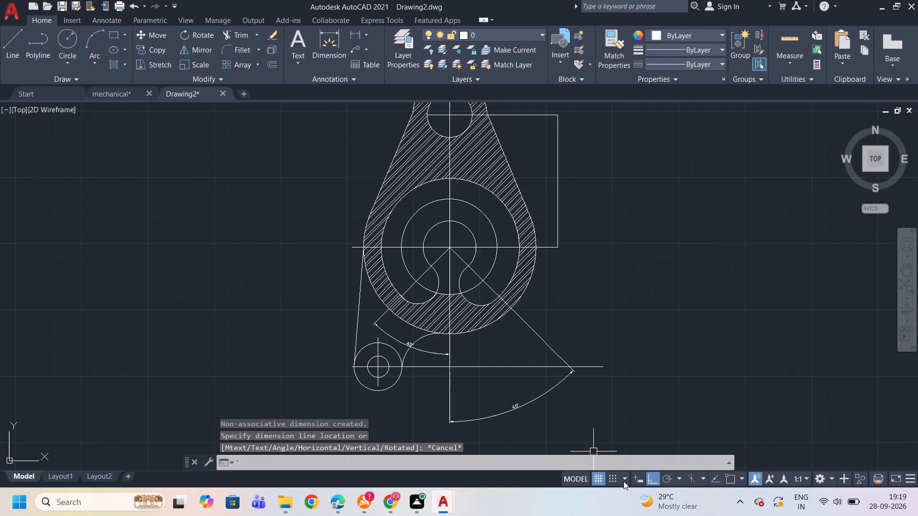
{"action": "left_click", "coordinate": [643, 431]}
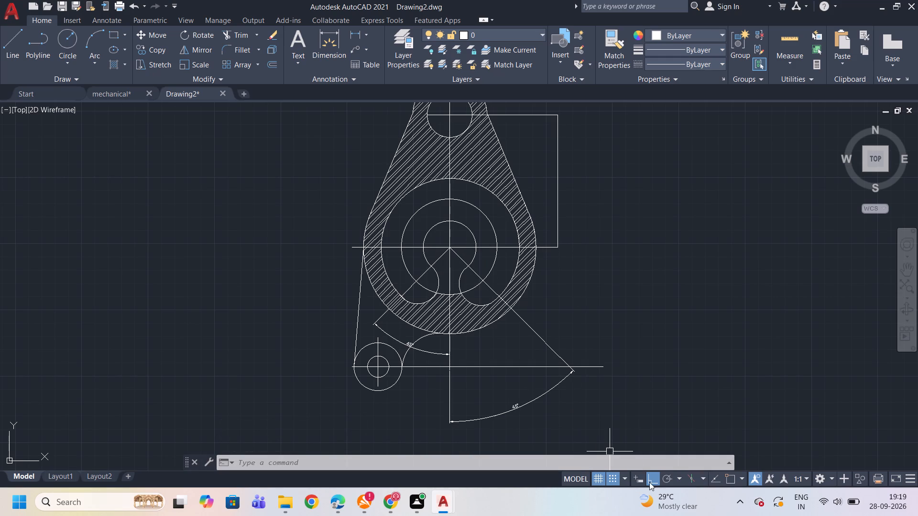
{"action": "left_click", "coordinate": [624, 479]}
{"action": "left_click", "coordinate": [642, 452]}
Switch off both Ortho mode and polar tracking.
{"action": "left_click", "coordinate": [650, 482]}
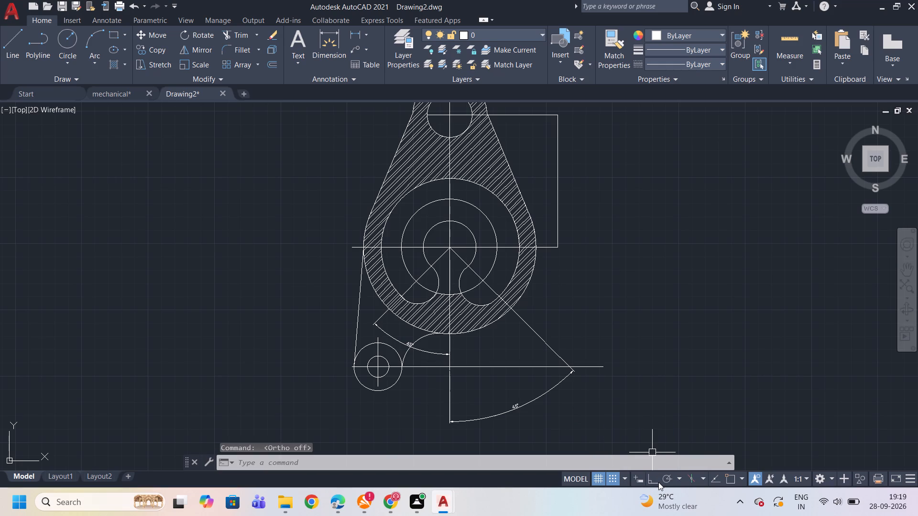
{"action": "left_click", "coordinate": [652, 481]}
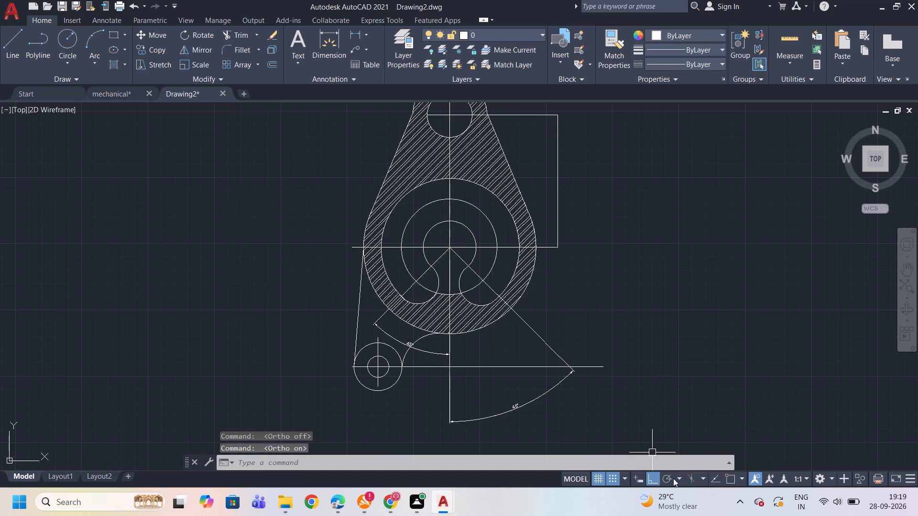
{"action": "left_click", "coordinate": [673, 478]}
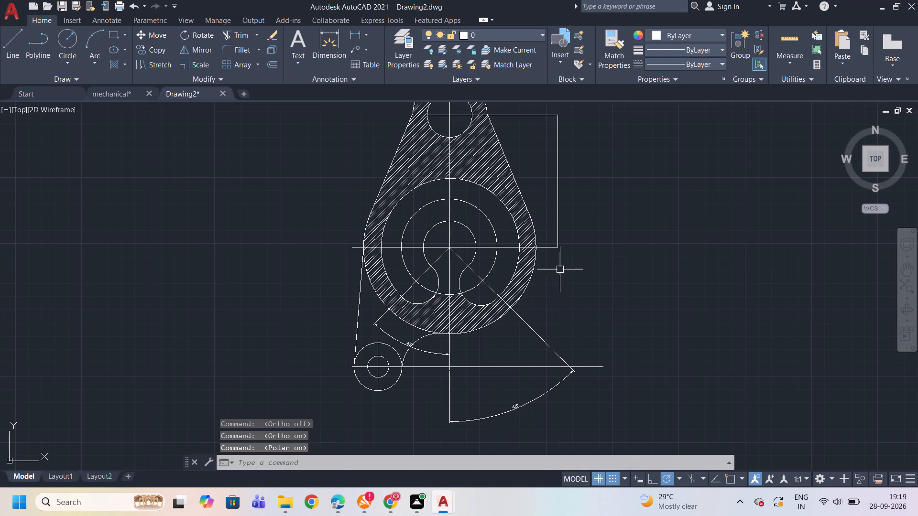
{"action": "left_click", "coordinate": [667, 479]}
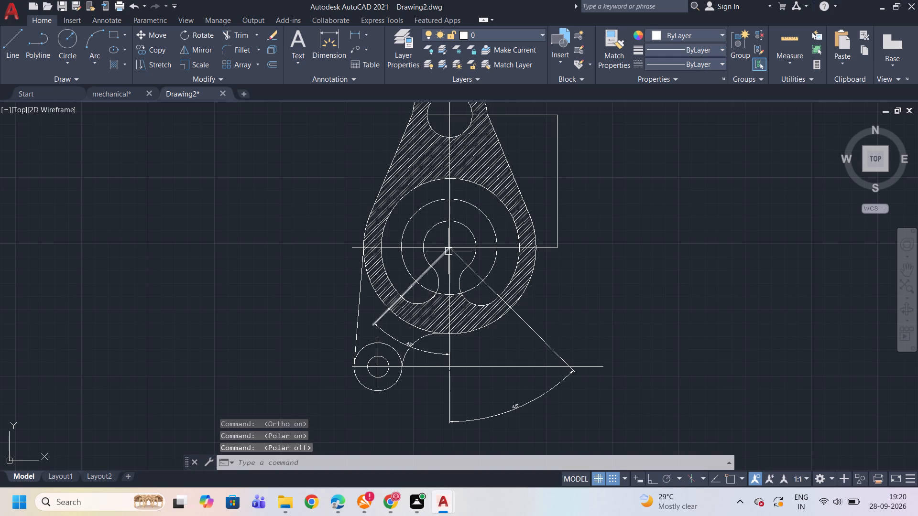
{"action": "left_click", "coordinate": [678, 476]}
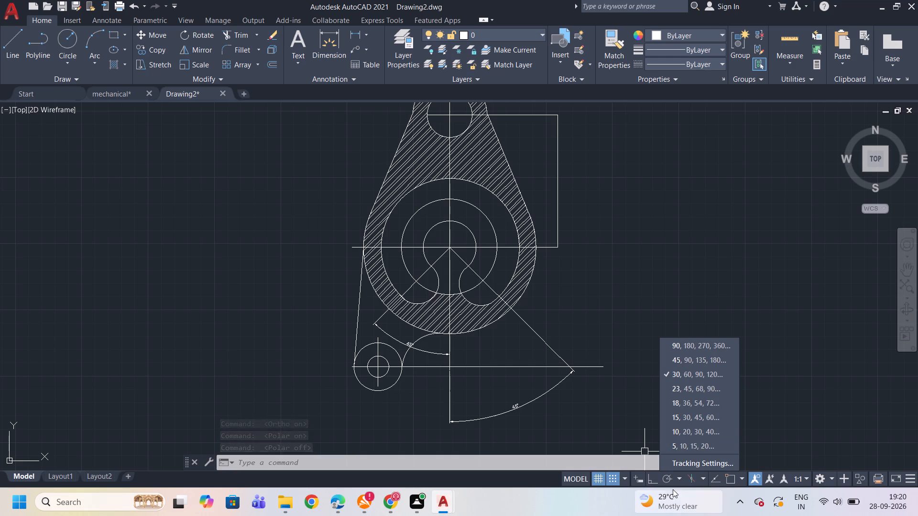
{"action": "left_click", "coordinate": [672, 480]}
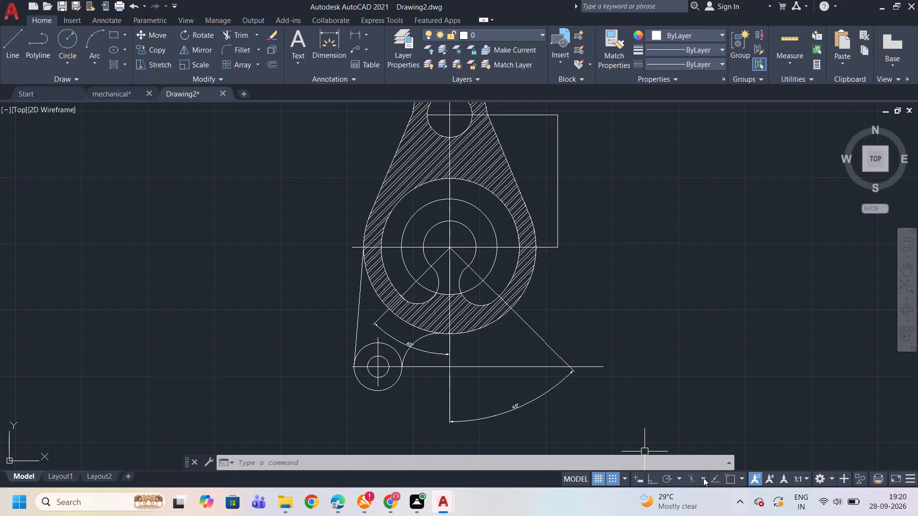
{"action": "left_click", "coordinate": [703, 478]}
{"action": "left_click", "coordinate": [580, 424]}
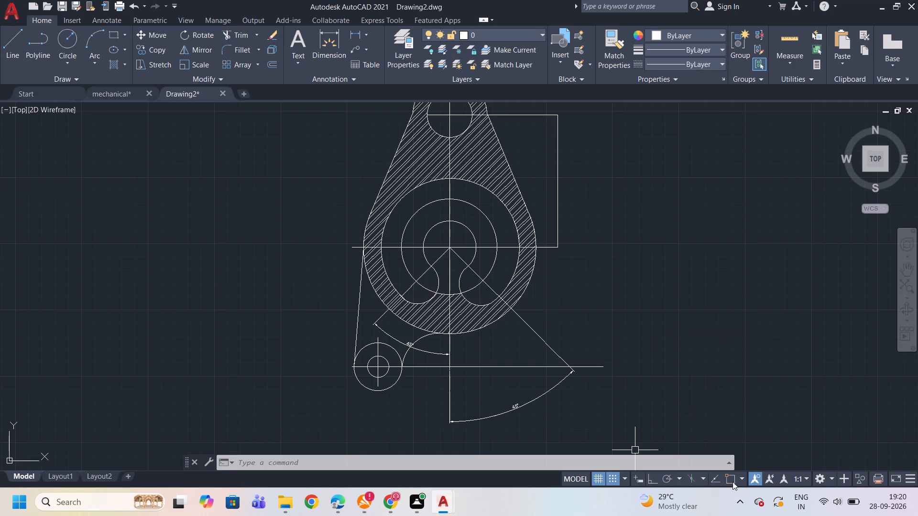
Add Perpendicular to the enabled object snap modes.
{"action": "left_click", "coordinate": [740, 479]}
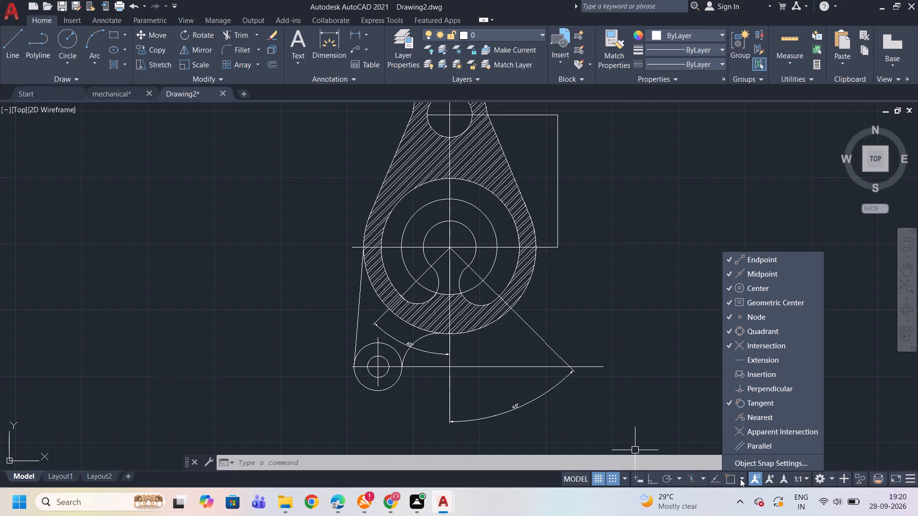
{"action": "left_click", "coordinate": [765, 388]}
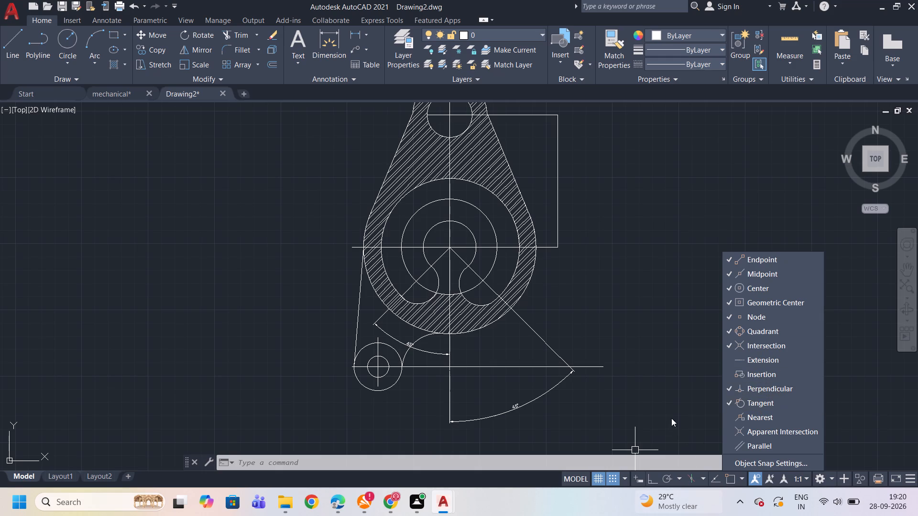
{"action": "left_click", "coordinate": [671, 418]}
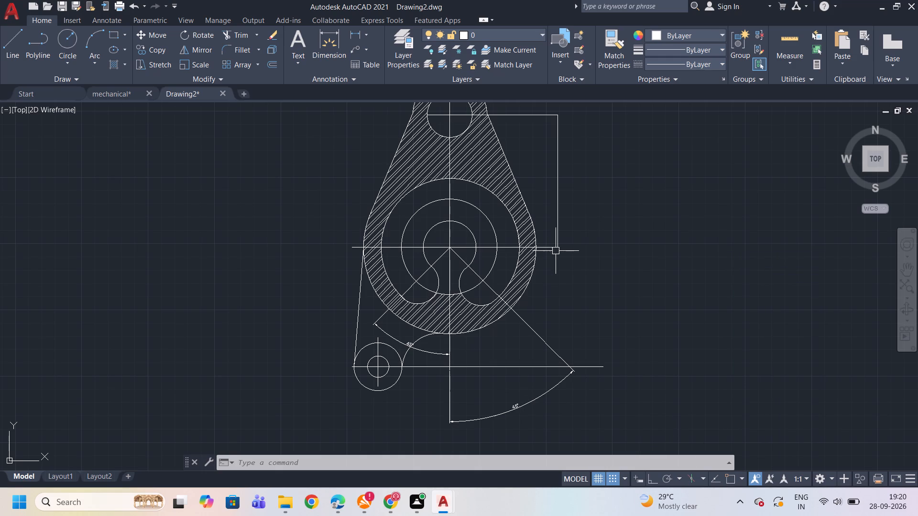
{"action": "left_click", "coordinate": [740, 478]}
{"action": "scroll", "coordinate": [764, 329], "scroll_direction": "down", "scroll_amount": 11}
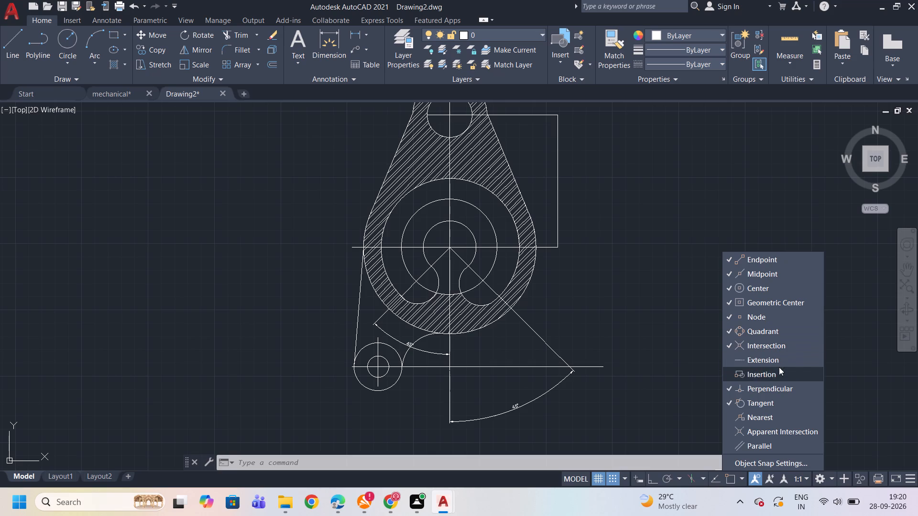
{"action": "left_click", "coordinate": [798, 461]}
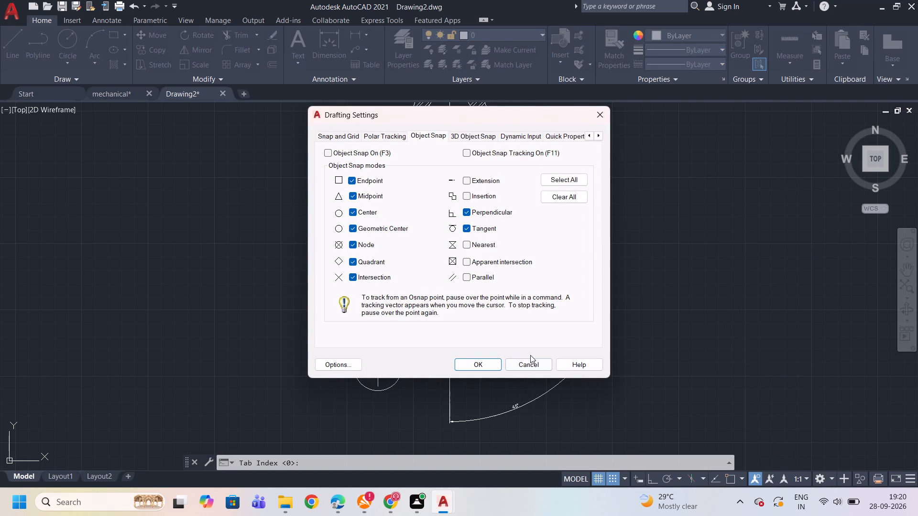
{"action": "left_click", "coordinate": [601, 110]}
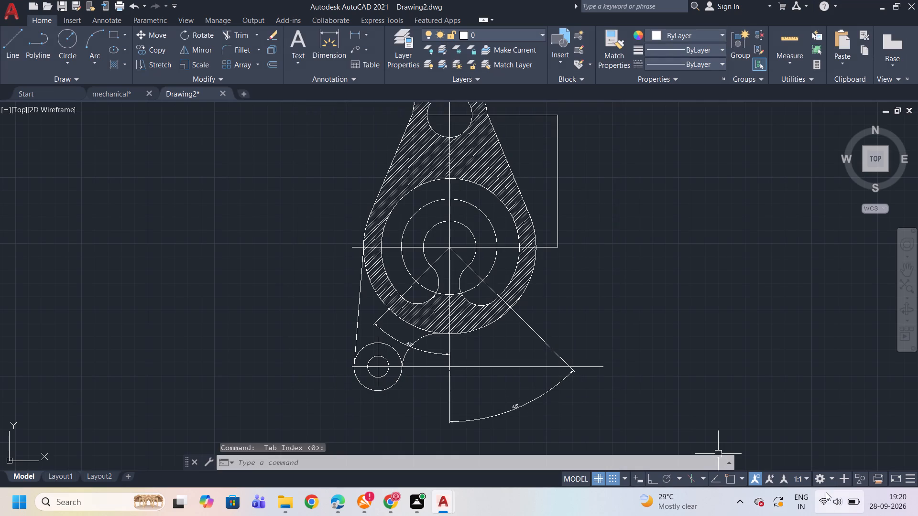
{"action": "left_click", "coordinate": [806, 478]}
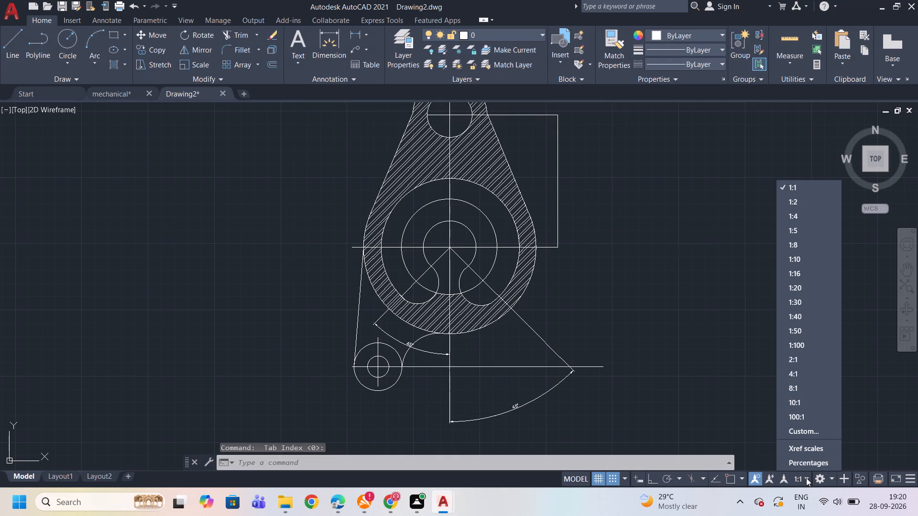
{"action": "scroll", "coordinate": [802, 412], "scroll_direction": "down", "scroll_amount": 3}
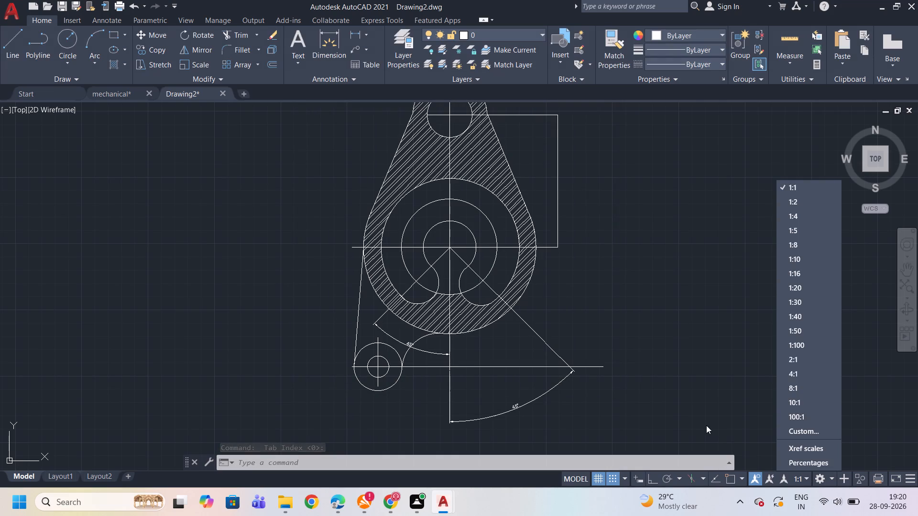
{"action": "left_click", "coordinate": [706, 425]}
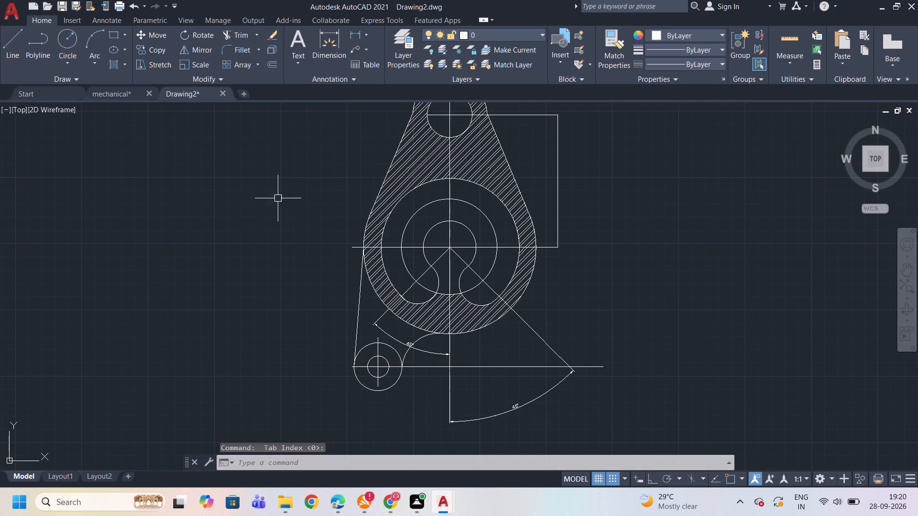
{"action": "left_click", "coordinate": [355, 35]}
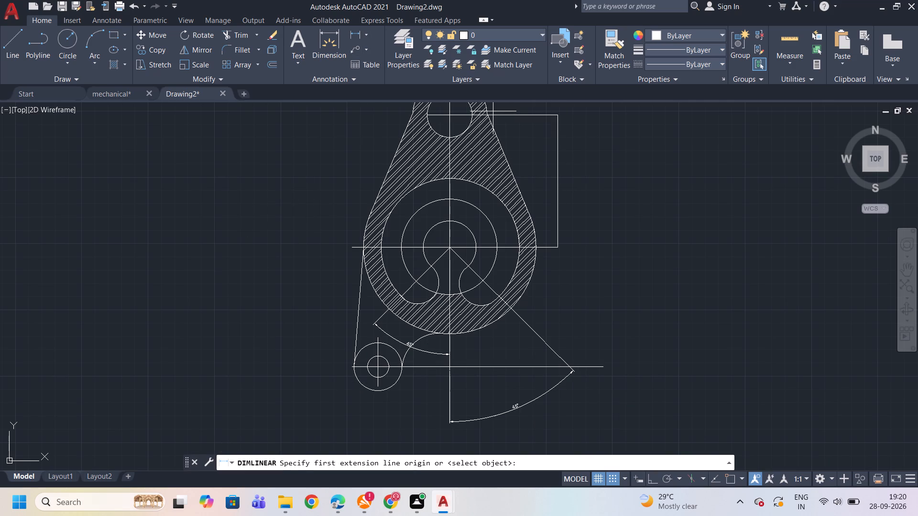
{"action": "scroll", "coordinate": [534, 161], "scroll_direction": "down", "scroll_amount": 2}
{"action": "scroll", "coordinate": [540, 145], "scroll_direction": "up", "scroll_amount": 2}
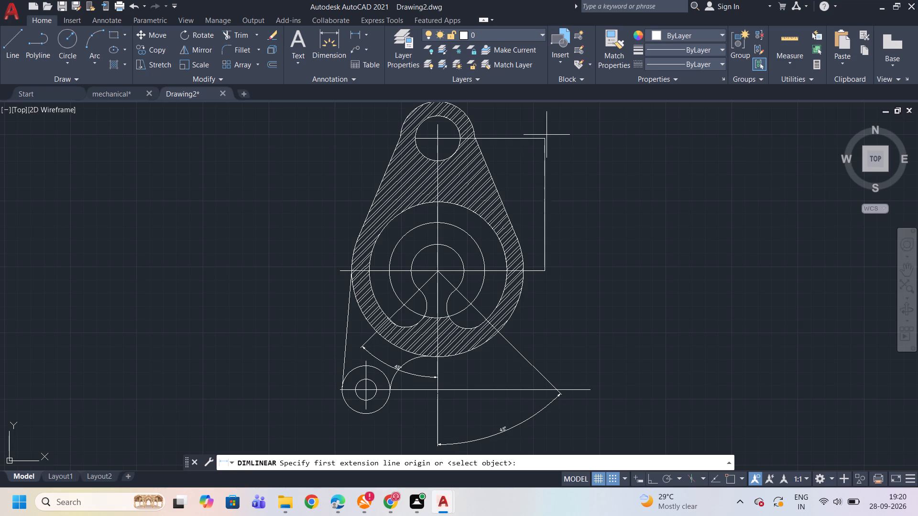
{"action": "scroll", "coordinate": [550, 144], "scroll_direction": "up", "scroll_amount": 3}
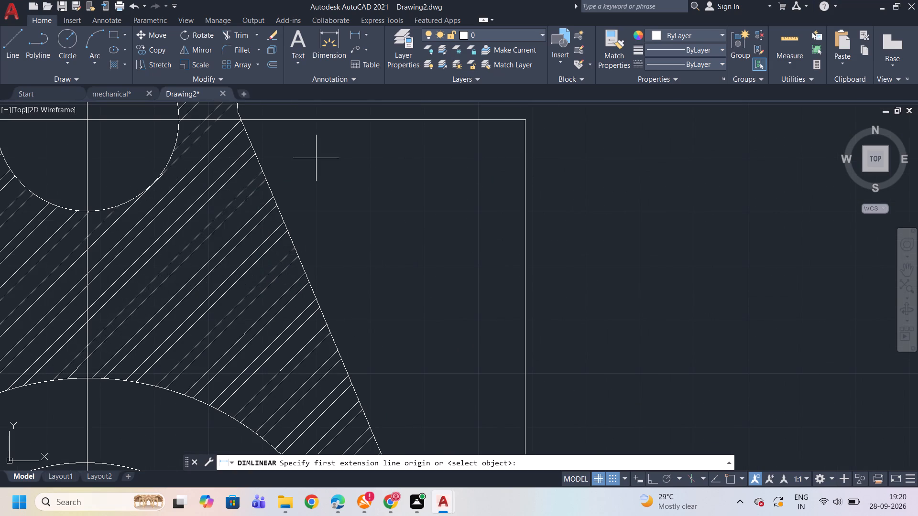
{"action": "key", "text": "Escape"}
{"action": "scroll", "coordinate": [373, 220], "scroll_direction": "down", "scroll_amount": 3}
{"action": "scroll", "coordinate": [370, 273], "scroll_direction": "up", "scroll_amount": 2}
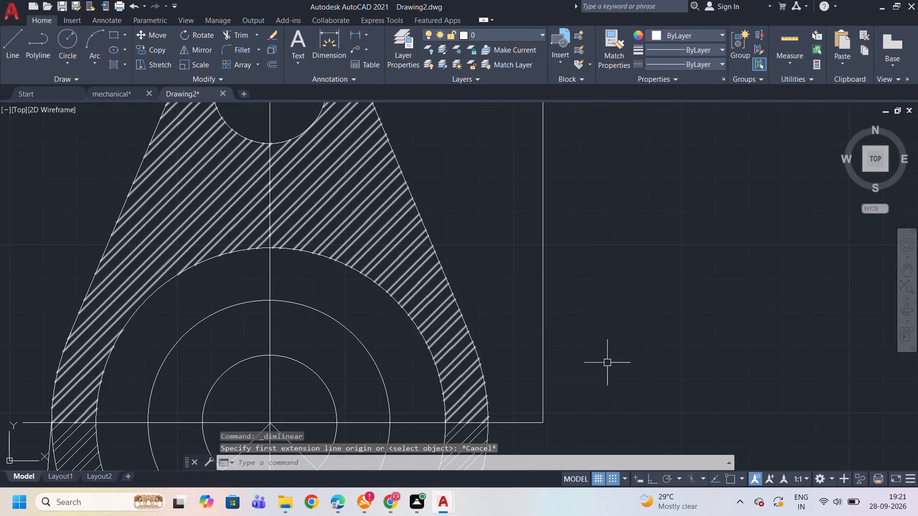
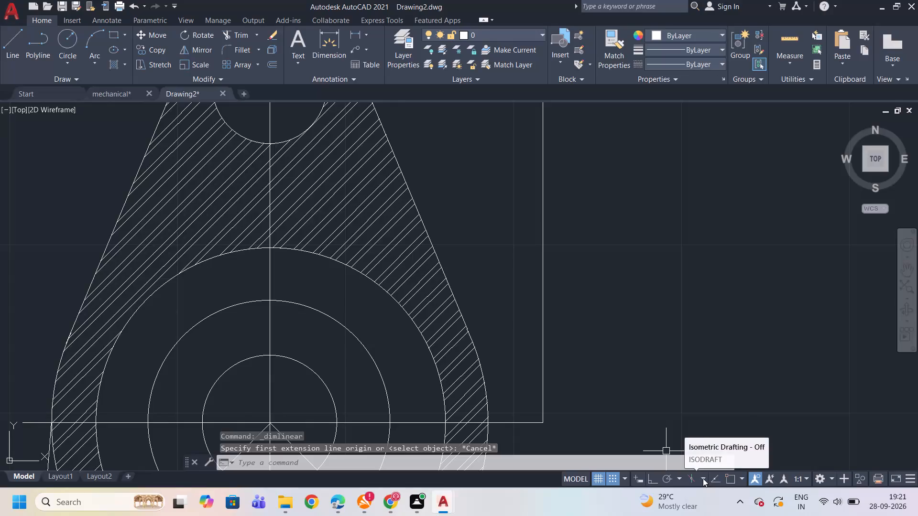
Turn on object snap and disable the Perpendicular, Tangent and Intersection snap modes, keeping Quadrant enabled.
{"action": "left_click", "coordinate": [737, 478]}
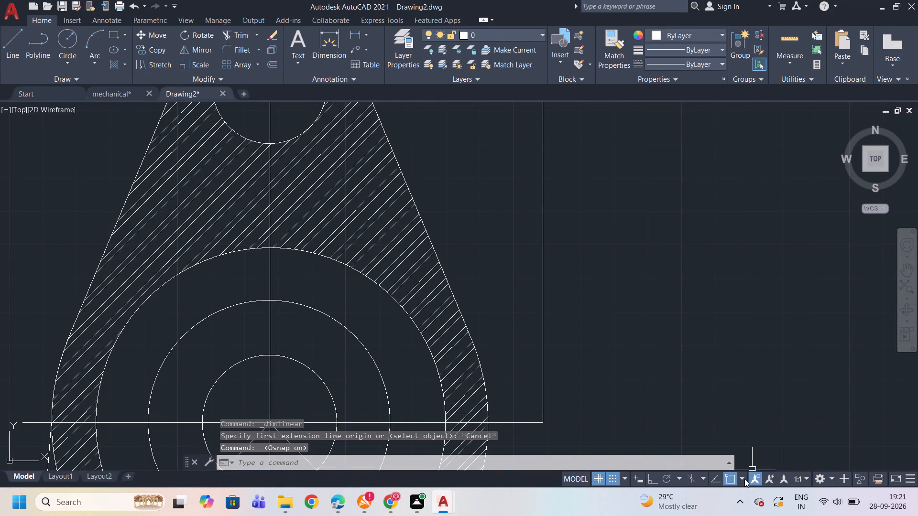
{"action": "left_click", "coordinate": [744, 479]}
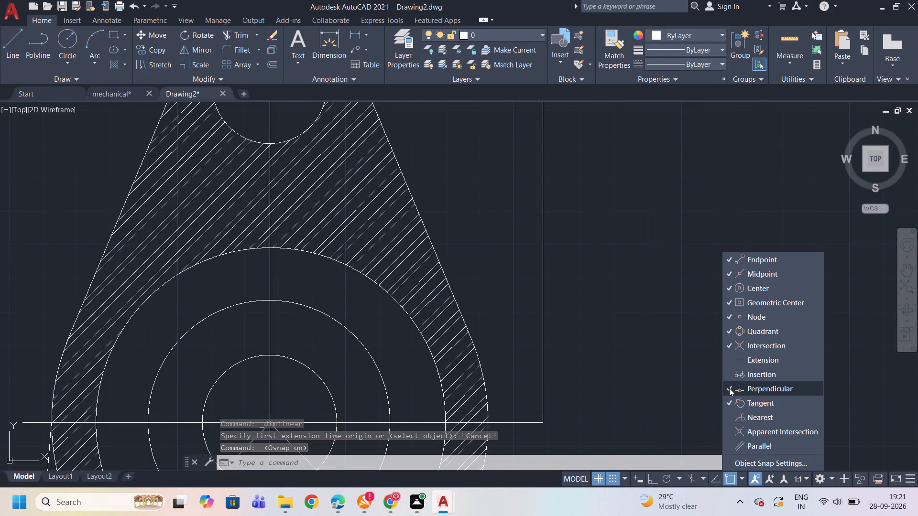
{"action": "left_click", "coordinate": [729, 388]}
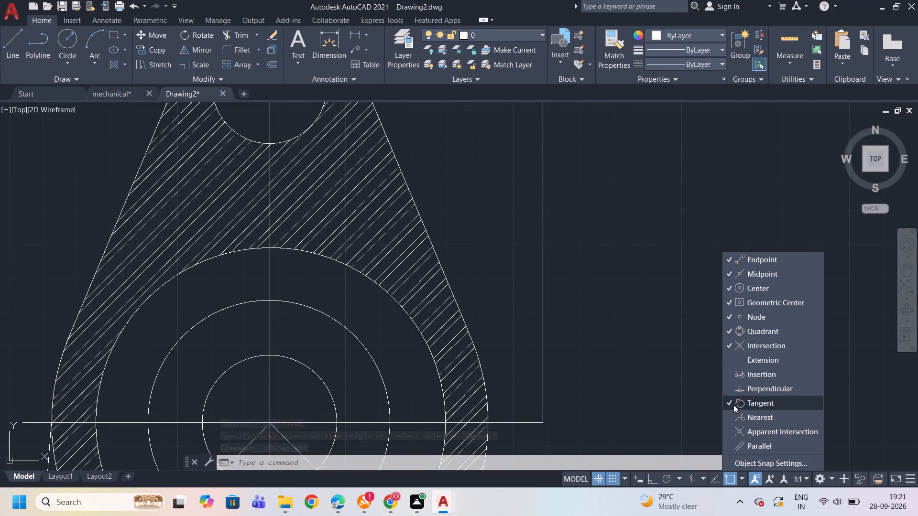
{"action": "left_click", "coordinate": [728, 405]}
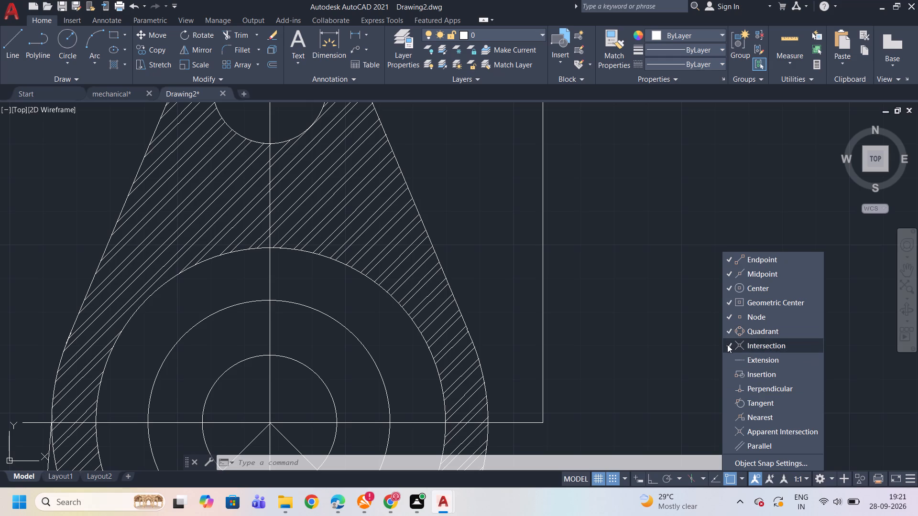
{"action": "left_click", "coordinate": [727, 344]}
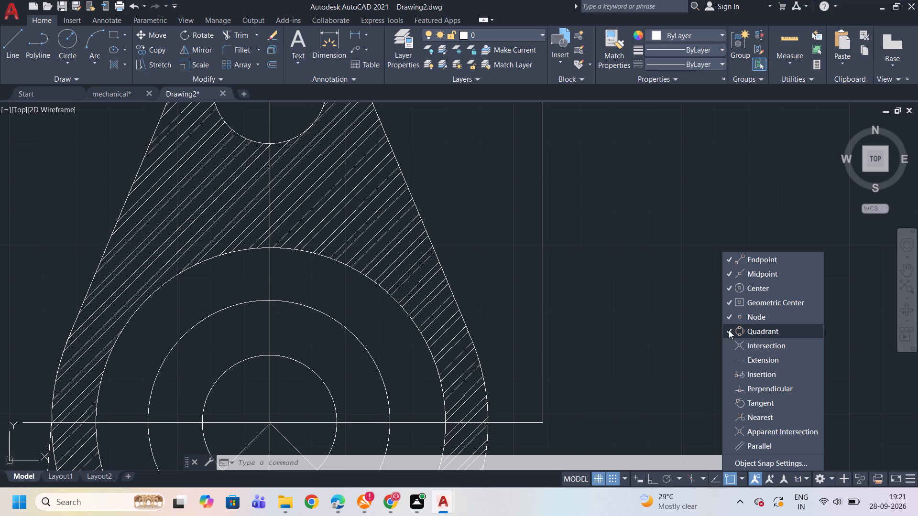
{"action": "left_click", "coordinate": [729, 330]}
{"action": "left_click", "coordinate": [727, 331]}
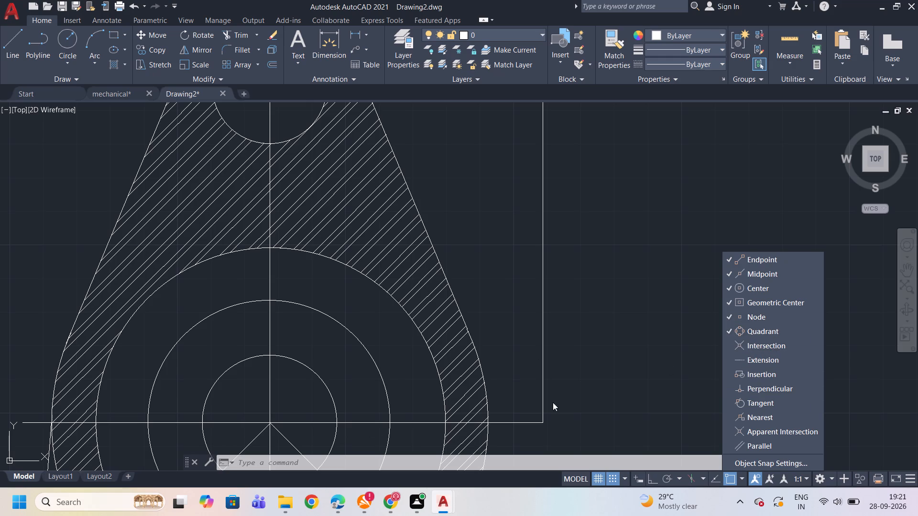
{"action": "scroll", "coordinate": [576, 390], "scroll_direction": "down", "scroll_amount": 2}
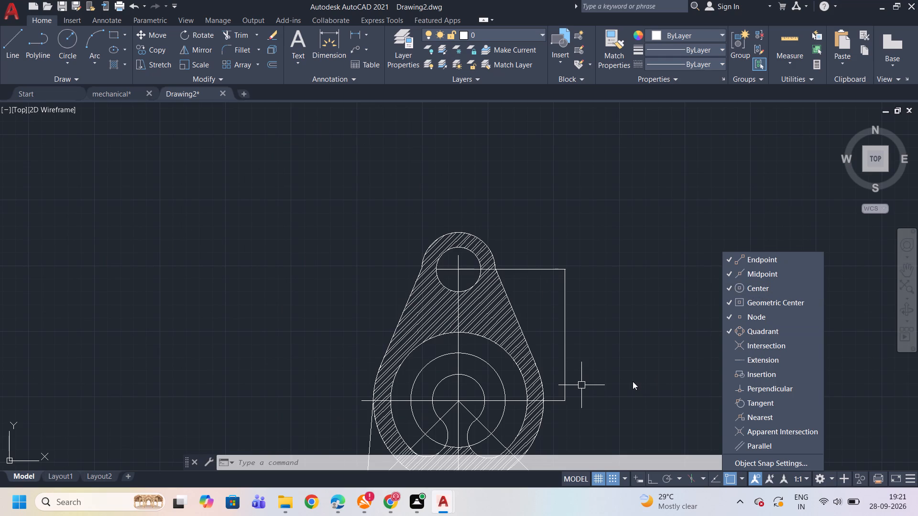
{"action": "left_click", "coordinate": [632, 361]}
Add a vertical linear dimension between the upper hole's and large circle's horizontal centerlines, placed outside the vertical line beside the part.
{"action": "scroll", "coordinate": [459, 389], "scroll_direction": "down", "scroll_amount": 3}
{"action": "scroll", "coordinate": [471, 405], "scroll_direction": "up", "scroll_amount": 3}
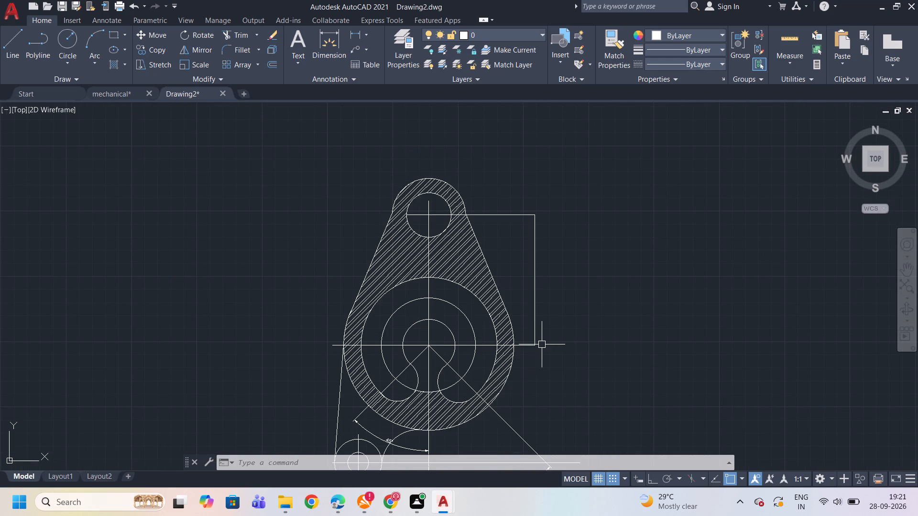
{"action": "left_click", "coordinate": [536, 347]}
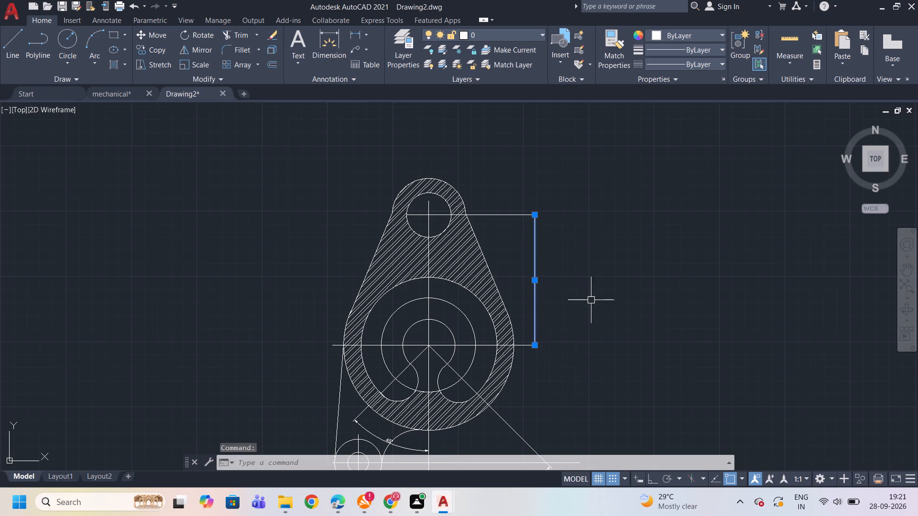
{"action": "left_click", "coordinate": [357, 33]}
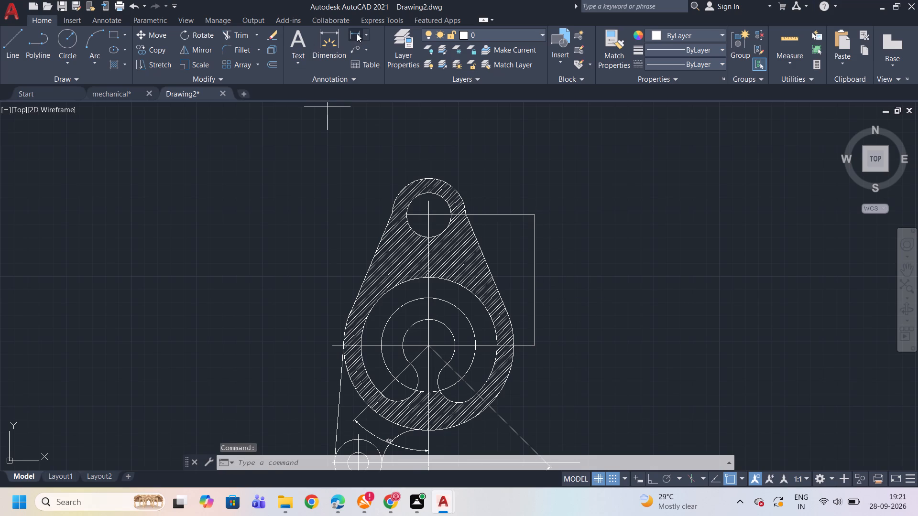
{"action": "left_click", "coordinate": [536, 214]}
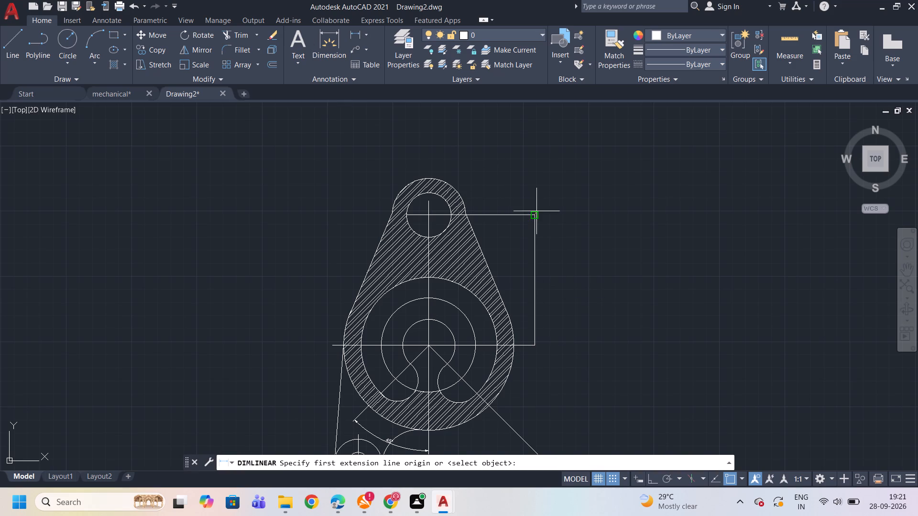
{"action": "left_click", "coordinate": [535, 343]}
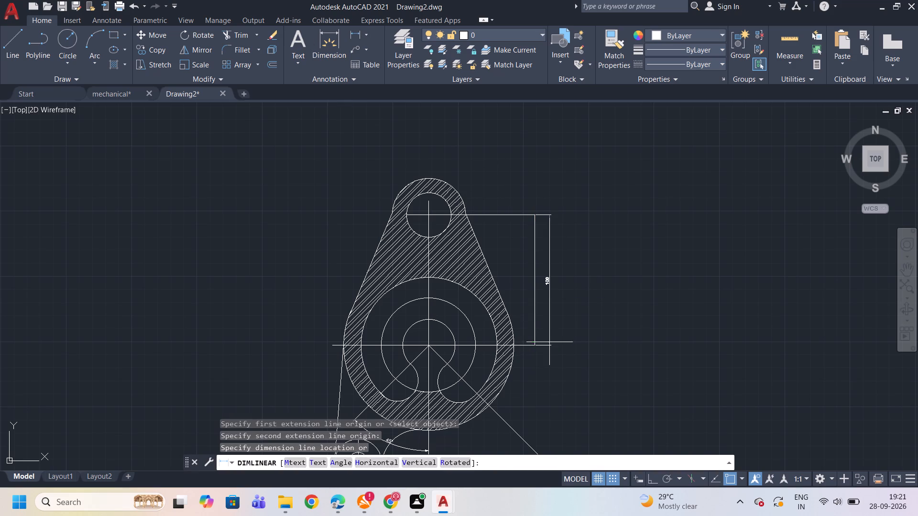
{"action": "left_click", "coordinate": [581, 333]}
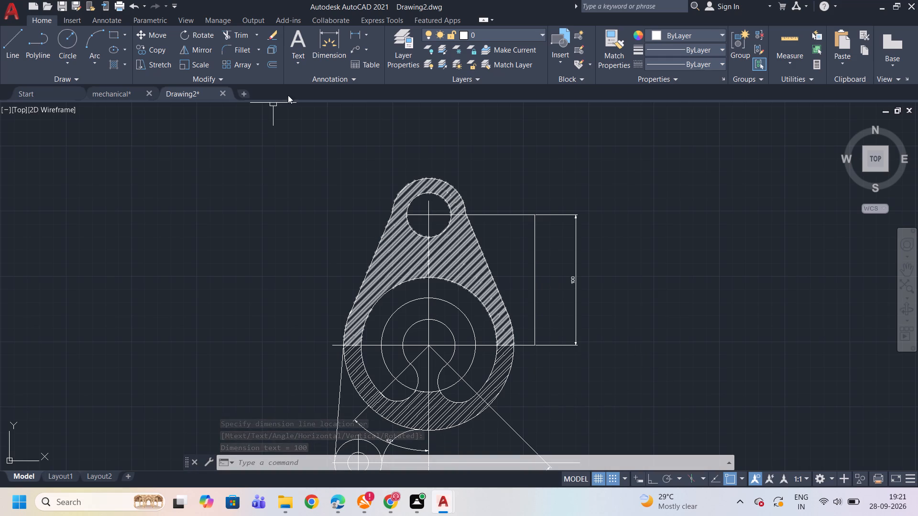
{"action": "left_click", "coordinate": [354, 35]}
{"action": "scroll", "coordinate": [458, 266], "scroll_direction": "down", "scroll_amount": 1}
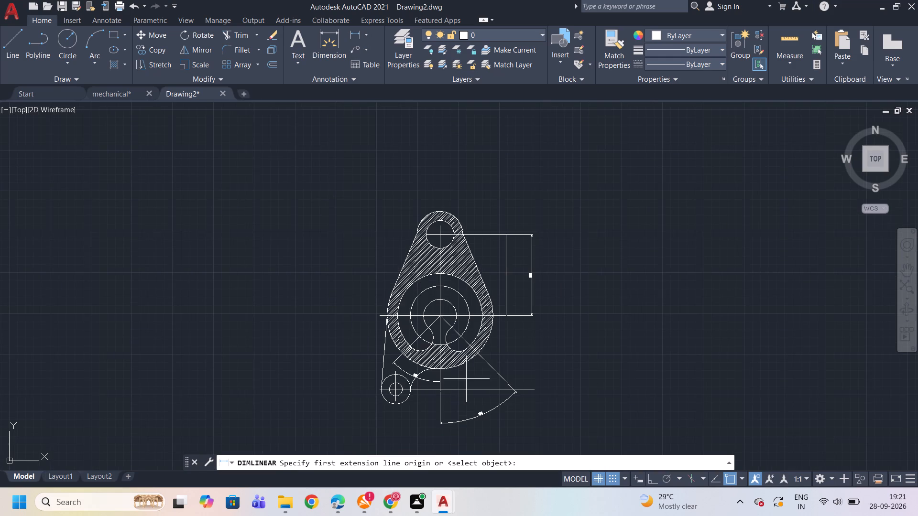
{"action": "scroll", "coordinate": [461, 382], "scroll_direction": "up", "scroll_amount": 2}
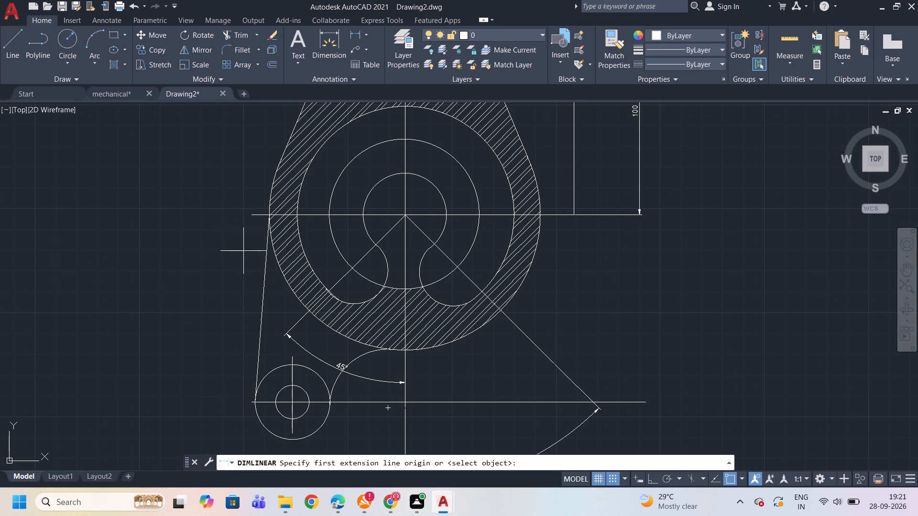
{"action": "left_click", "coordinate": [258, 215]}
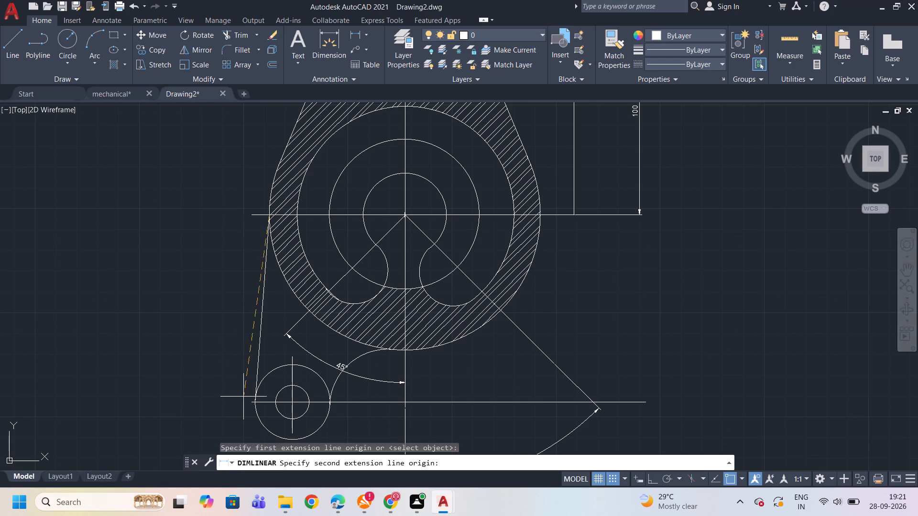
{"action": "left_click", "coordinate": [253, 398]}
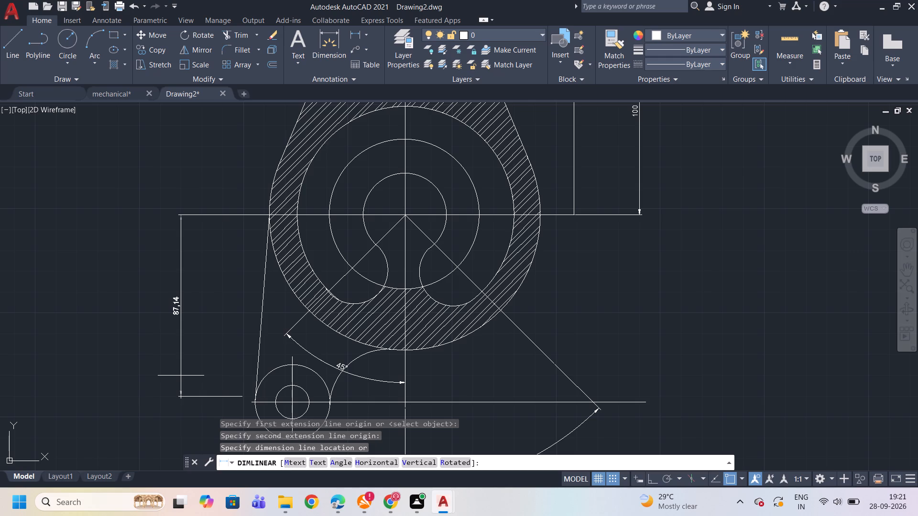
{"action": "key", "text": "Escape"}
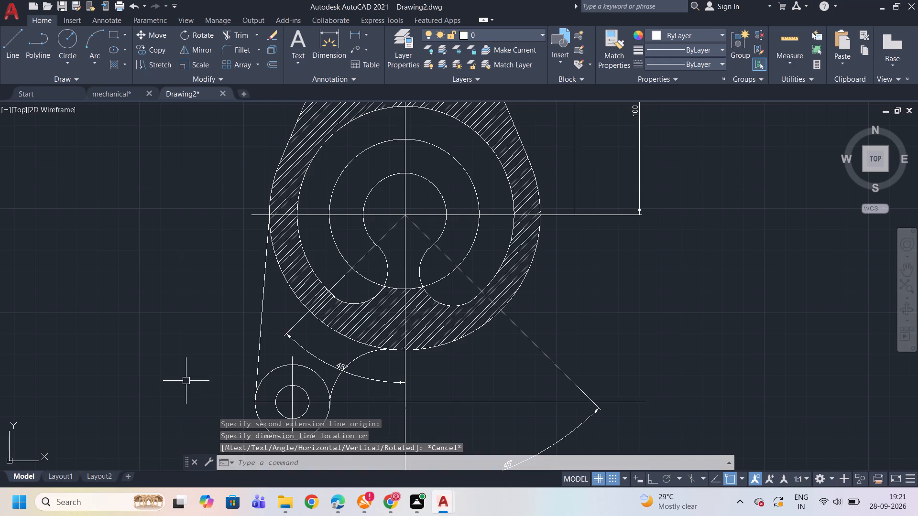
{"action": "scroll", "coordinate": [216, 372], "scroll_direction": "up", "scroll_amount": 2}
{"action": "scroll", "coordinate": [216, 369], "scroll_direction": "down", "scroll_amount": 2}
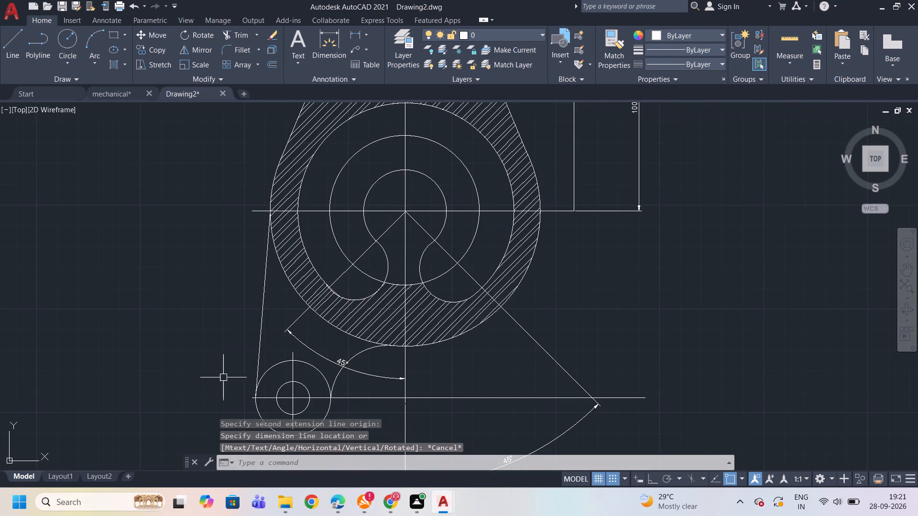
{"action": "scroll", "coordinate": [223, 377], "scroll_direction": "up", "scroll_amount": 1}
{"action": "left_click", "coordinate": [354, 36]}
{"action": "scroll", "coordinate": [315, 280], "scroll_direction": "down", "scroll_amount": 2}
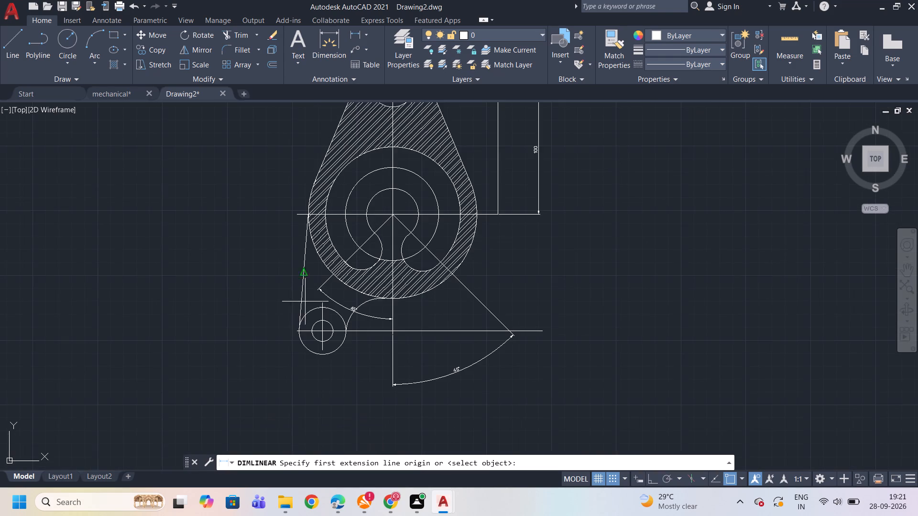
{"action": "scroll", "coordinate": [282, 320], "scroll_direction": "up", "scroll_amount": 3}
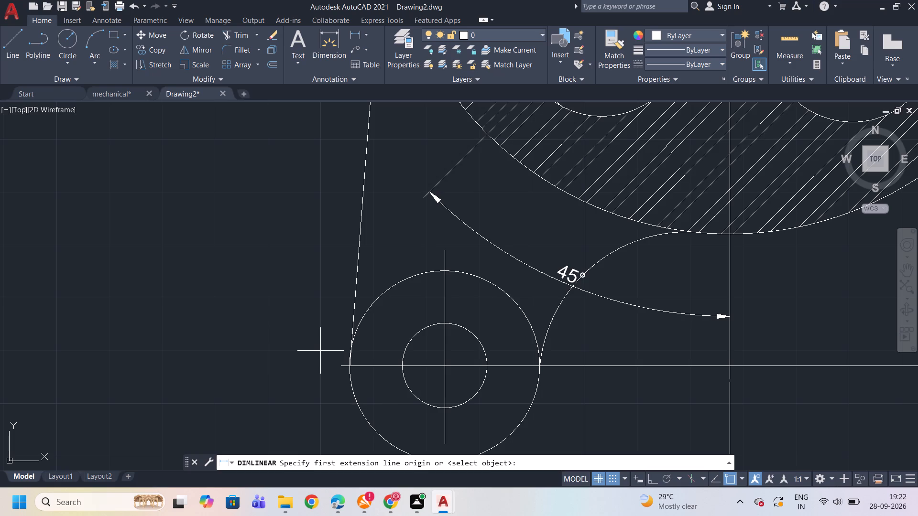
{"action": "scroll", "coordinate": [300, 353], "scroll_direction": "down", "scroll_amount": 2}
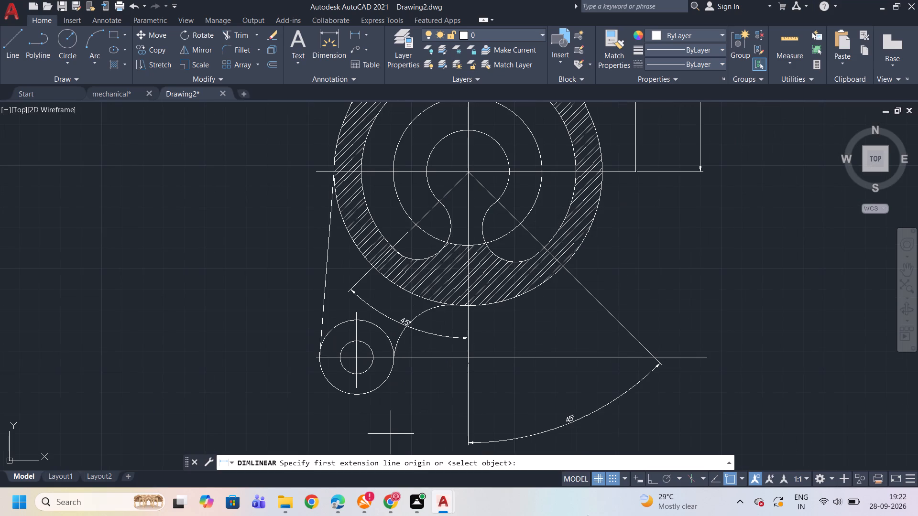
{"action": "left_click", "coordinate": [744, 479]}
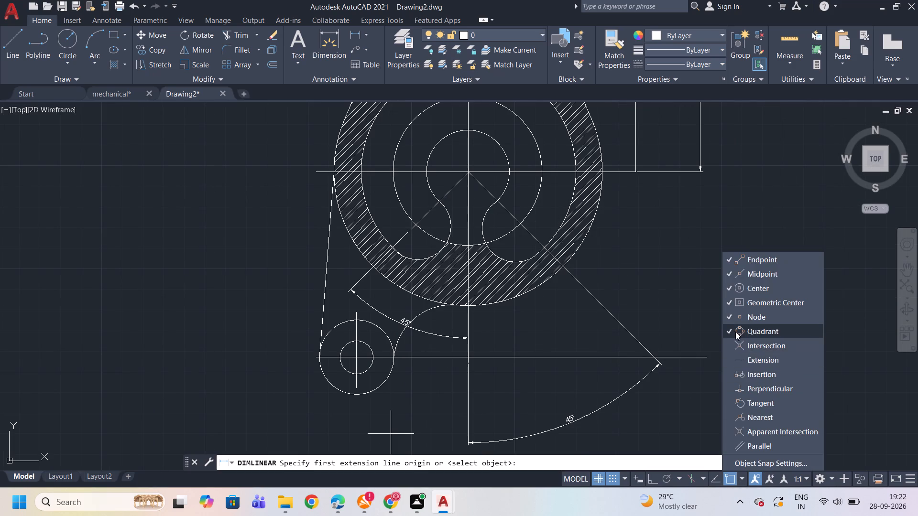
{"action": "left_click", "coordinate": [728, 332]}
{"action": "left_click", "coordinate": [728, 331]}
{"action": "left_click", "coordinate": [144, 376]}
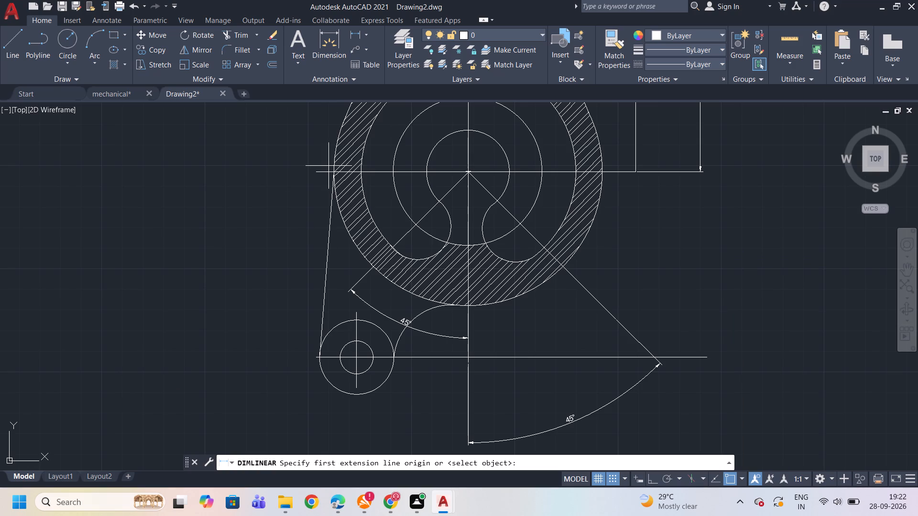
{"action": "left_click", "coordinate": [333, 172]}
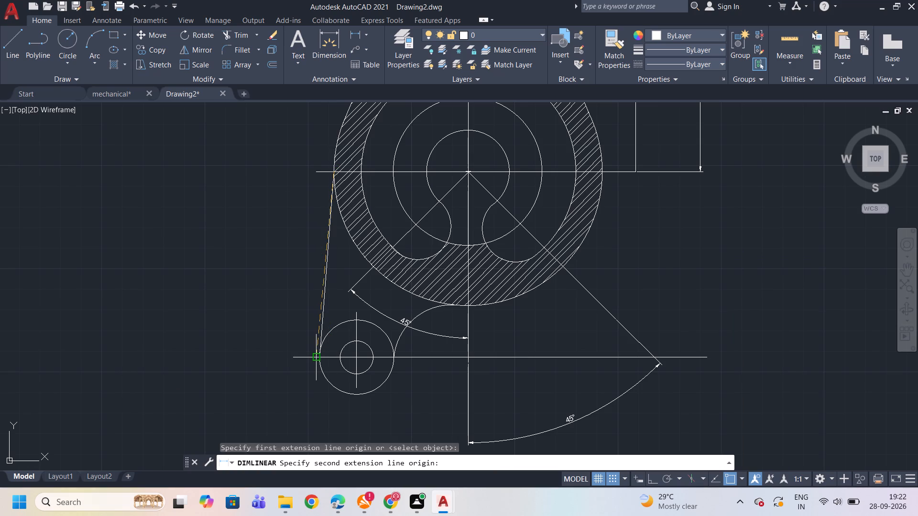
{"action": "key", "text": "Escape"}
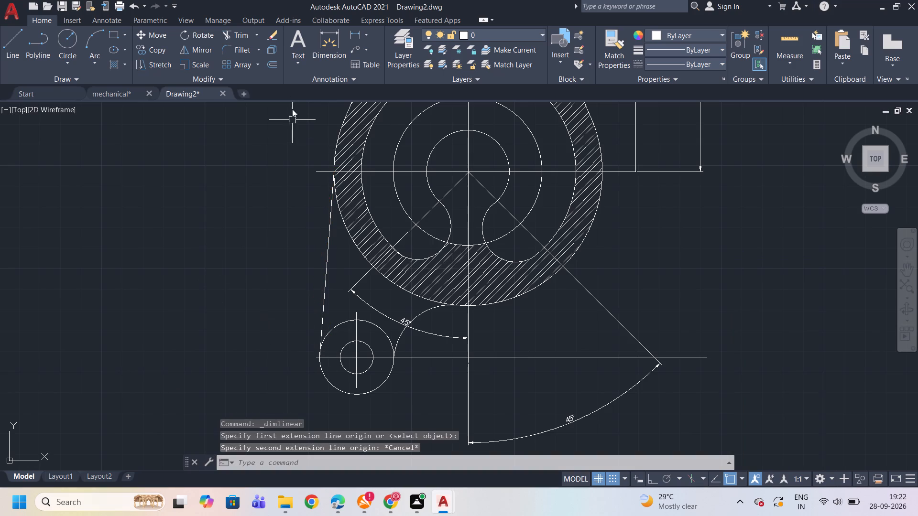
Add a vertical linear dimension between the large circle's and small lower circle's horizontal centerlines, placed left of the part.
{"action": "left_click", "coordinate": [357, 36]}
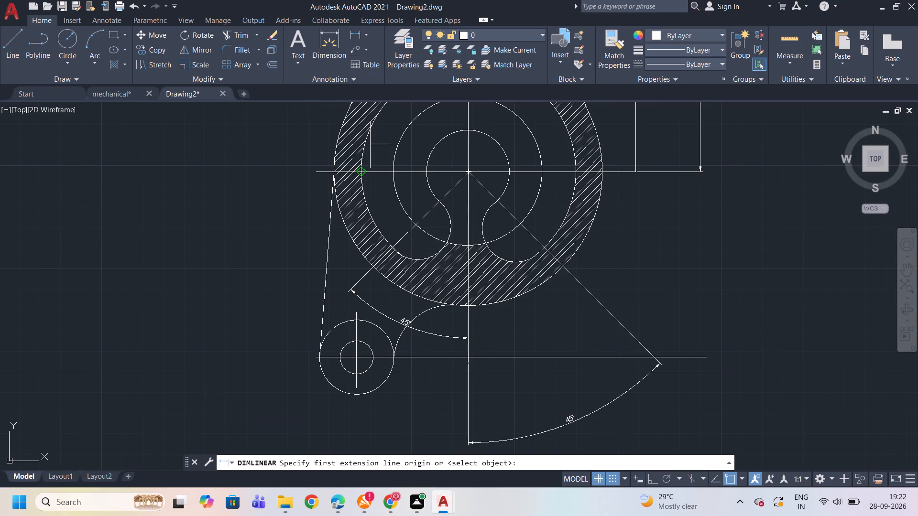
{"action": "scroll", "coordinate": [337, 170], "scroll_direction": "up", "scroll_amount": 3}
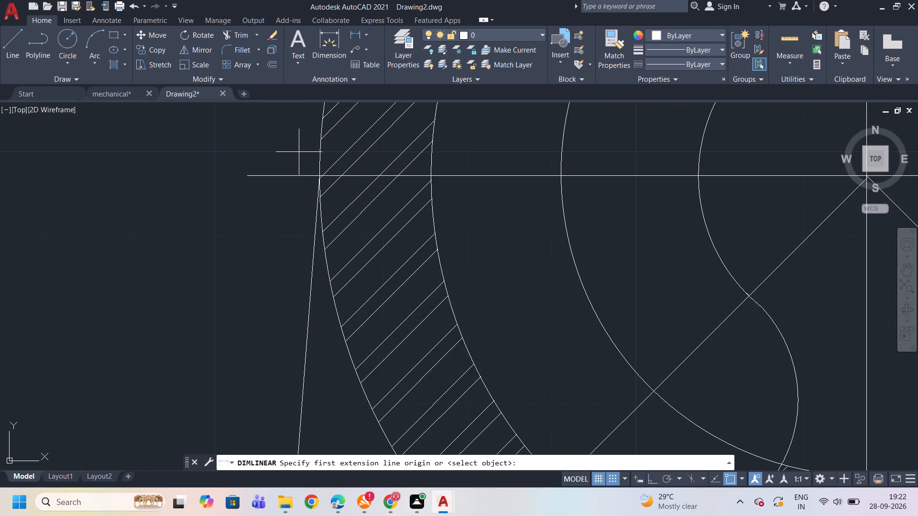
{"action": "scroll", "coordinate": [323, 187], "scroll_direction": "down", "scroll_amount": 3}
{"action": "left_click", "coordinate": [326, 187]}
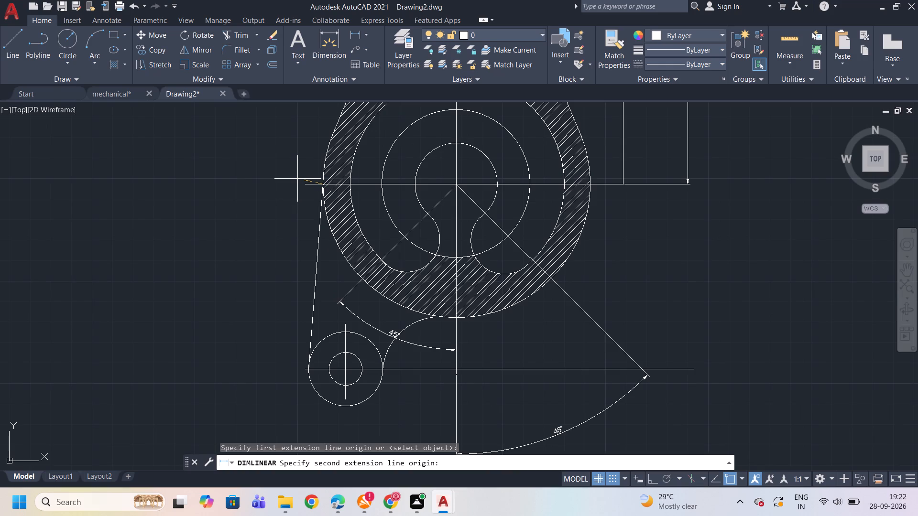
{"action": "left_click", "coordinate": [325, 368]}
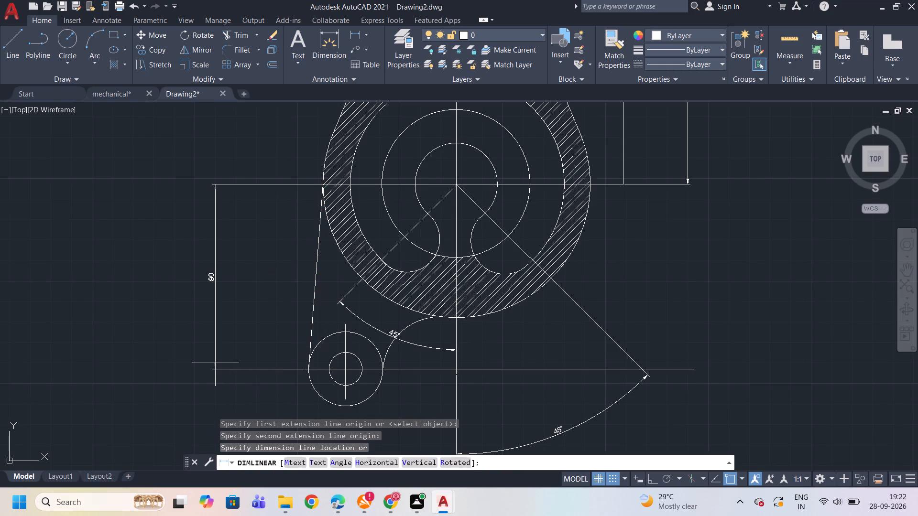
{"action": "left_click", "coordinate": [222, 366]}
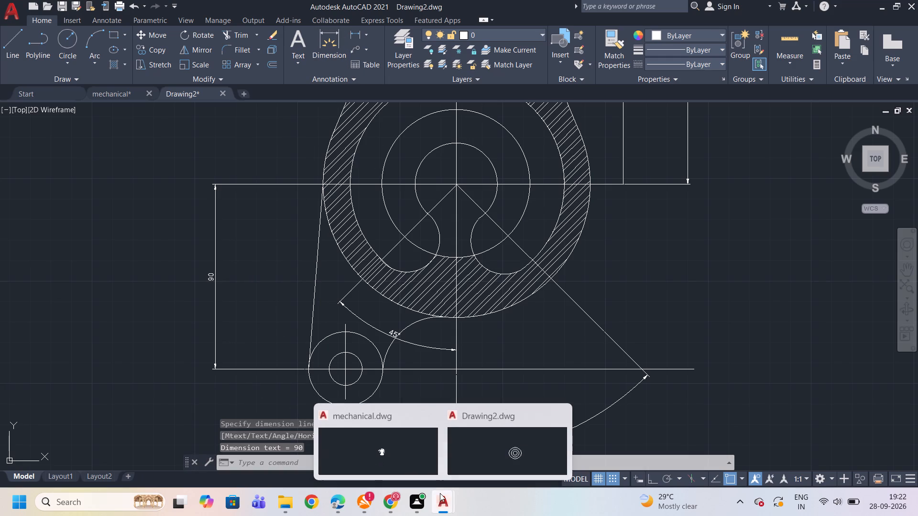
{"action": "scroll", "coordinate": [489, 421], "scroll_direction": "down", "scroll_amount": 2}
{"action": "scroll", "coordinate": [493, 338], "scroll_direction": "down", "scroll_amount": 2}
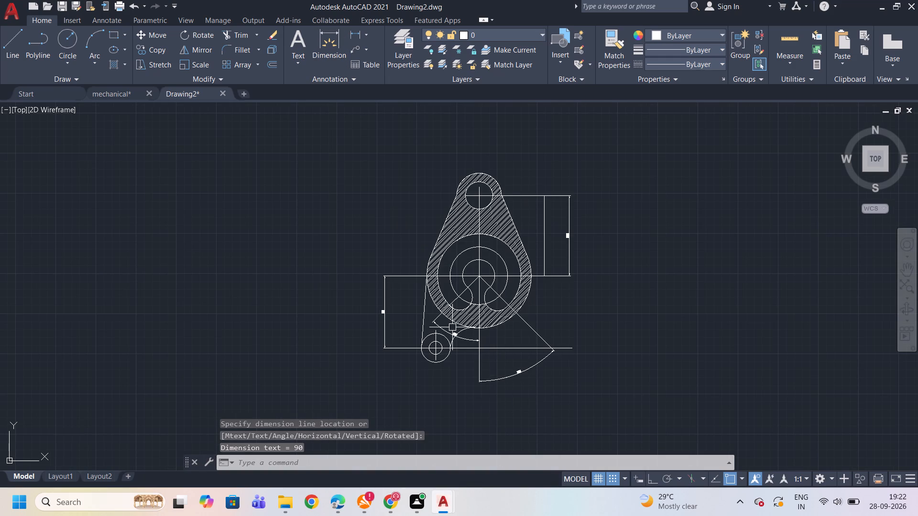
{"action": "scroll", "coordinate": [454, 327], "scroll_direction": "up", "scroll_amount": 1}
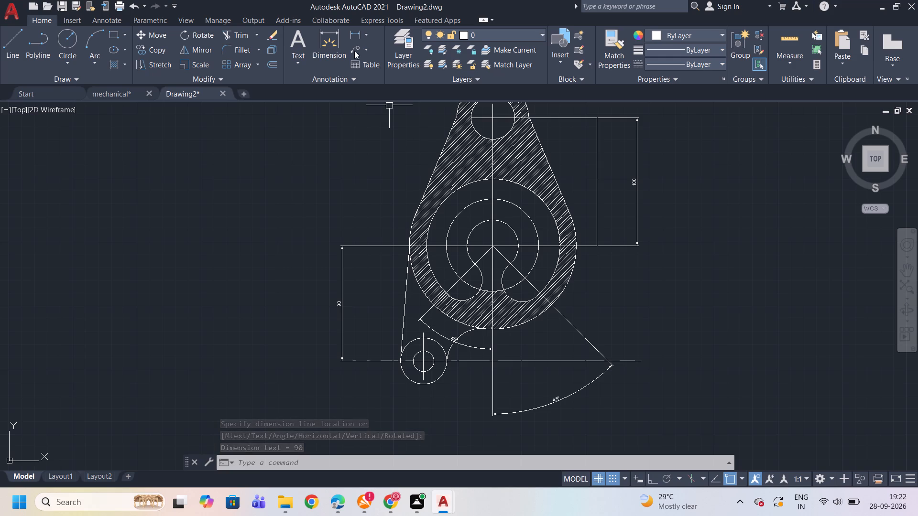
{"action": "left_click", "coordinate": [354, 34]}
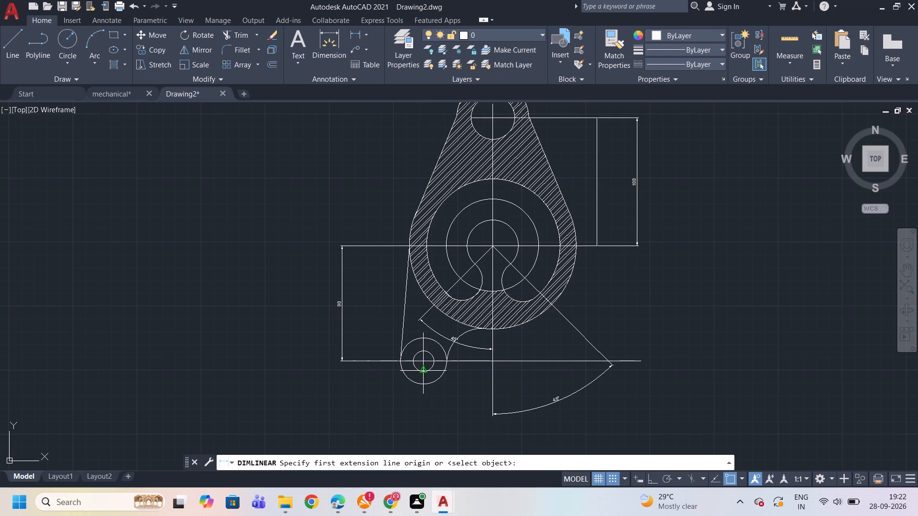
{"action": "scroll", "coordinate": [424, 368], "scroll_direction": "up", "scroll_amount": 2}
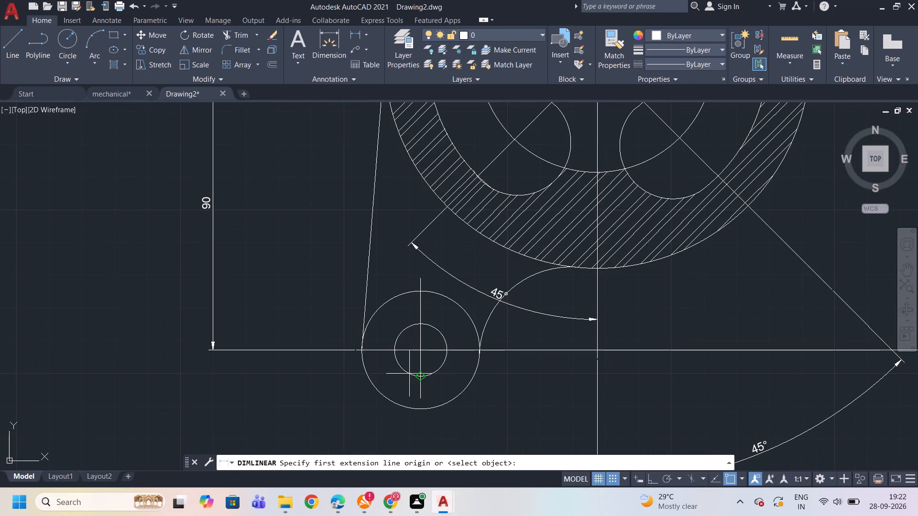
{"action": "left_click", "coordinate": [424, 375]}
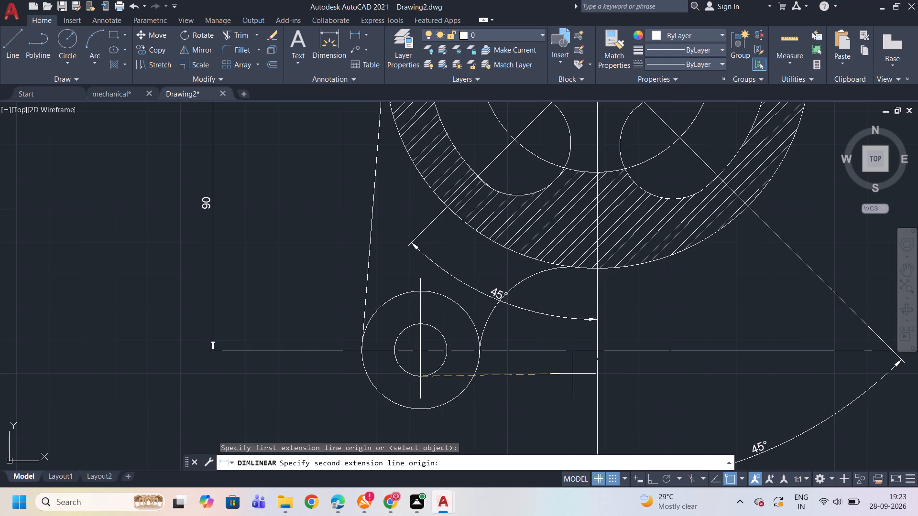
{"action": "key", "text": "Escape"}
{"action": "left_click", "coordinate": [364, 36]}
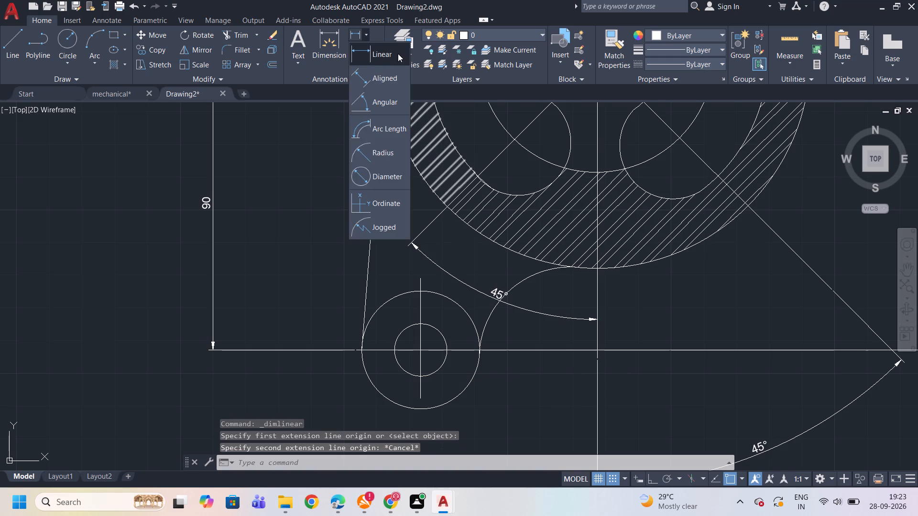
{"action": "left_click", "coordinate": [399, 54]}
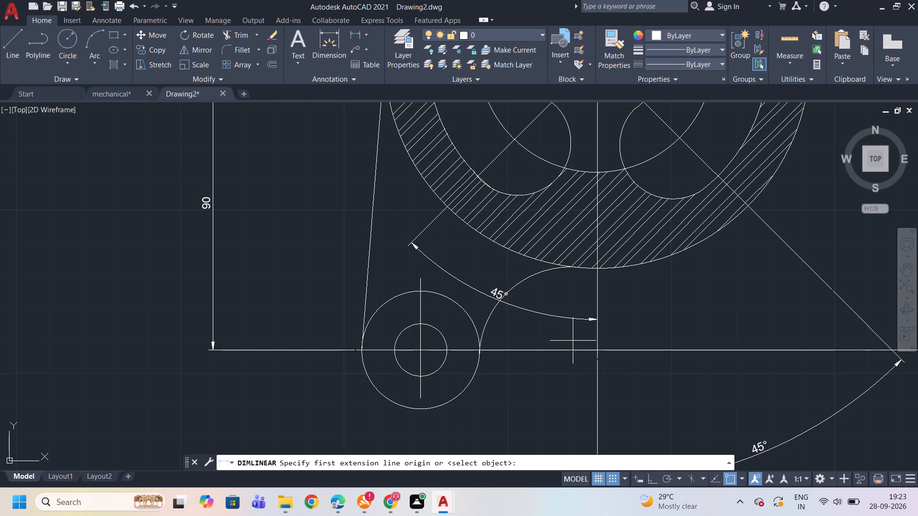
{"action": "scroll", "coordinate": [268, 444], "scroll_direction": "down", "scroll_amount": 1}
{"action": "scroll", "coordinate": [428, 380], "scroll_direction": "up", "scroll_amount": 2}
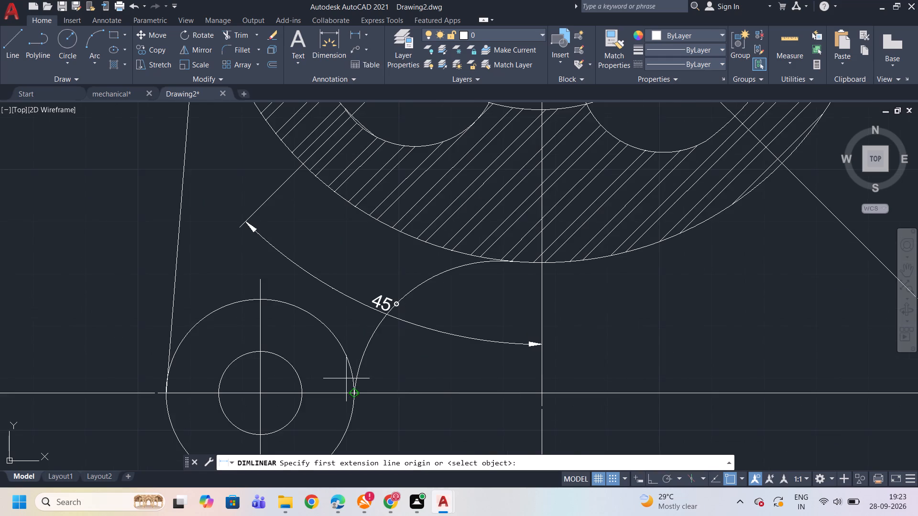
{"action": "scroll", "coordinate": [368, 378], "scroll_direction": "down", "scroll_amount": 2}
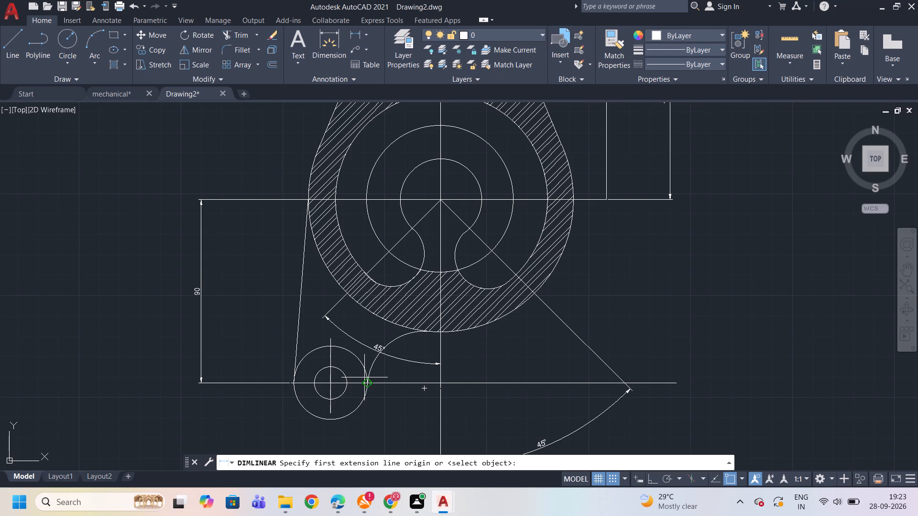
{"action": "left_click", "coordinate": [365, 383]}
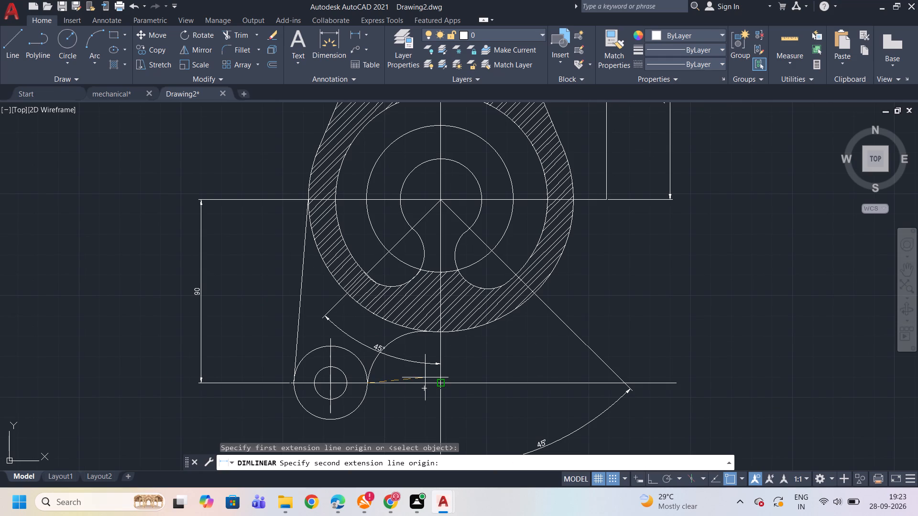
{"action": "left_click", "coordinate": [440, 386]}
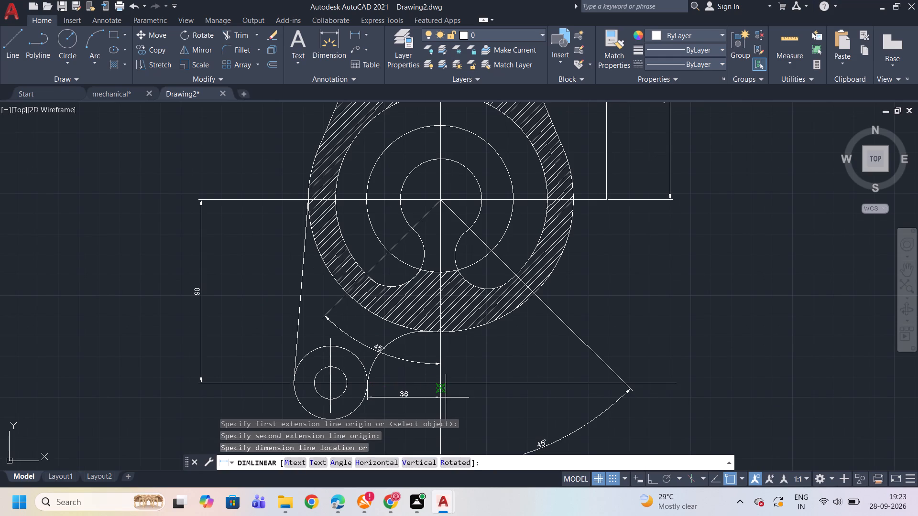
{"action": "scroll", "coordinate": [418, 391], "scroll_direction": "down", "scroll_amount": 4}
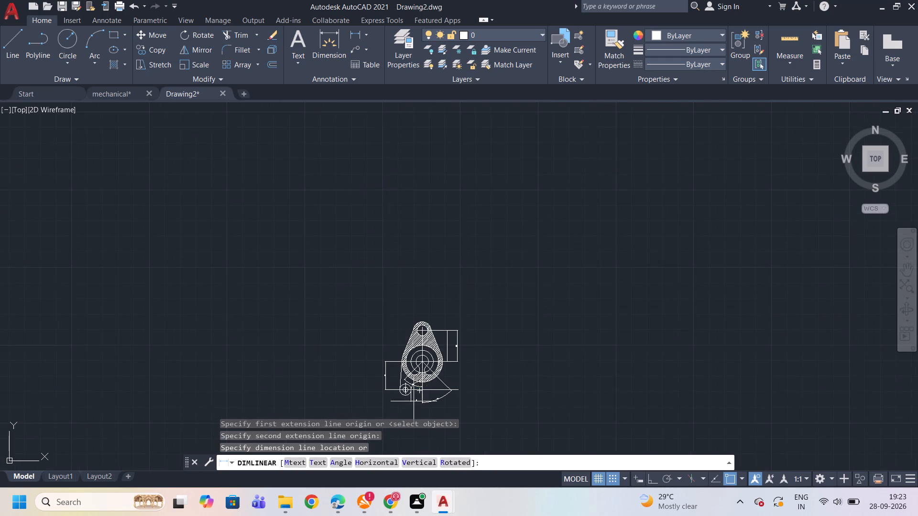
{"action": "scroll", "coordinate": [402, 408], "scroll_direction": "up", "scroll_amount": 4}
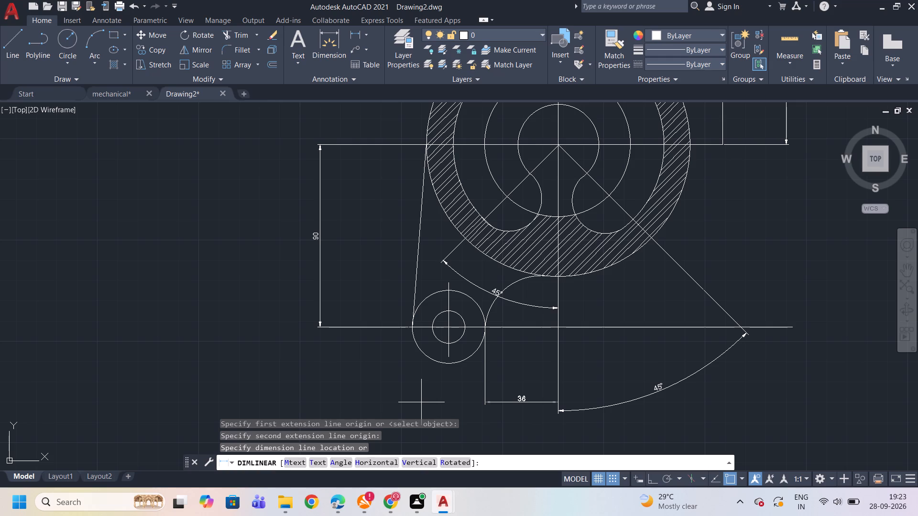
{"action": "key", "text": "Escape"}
Add a horizontal linear dimension from the large circle's vertical centerline to the small lower circle's center, placed below the small circle.
{"action": "left_click", "coordinate": [361, 35]}
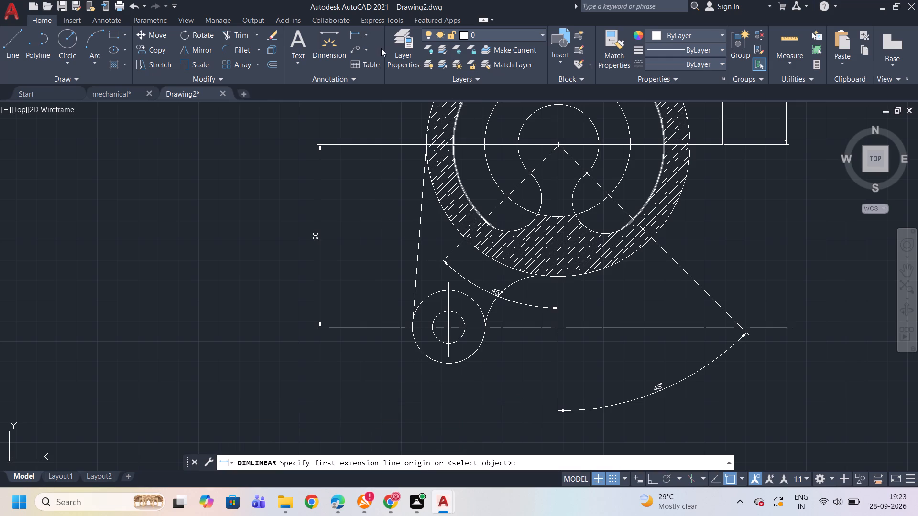
{"action": "left_click", "coordinate": [558, 326]}
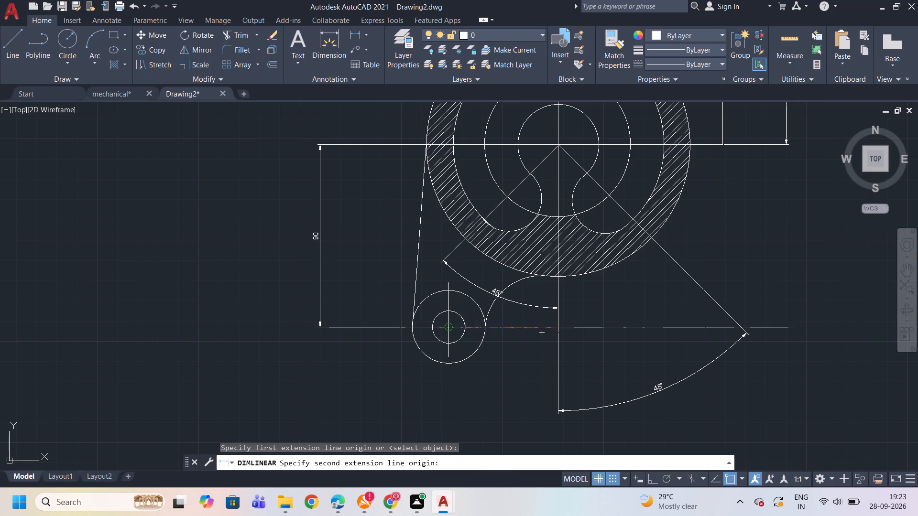
{"action": "left_click", "coordinate": [450, 325]}
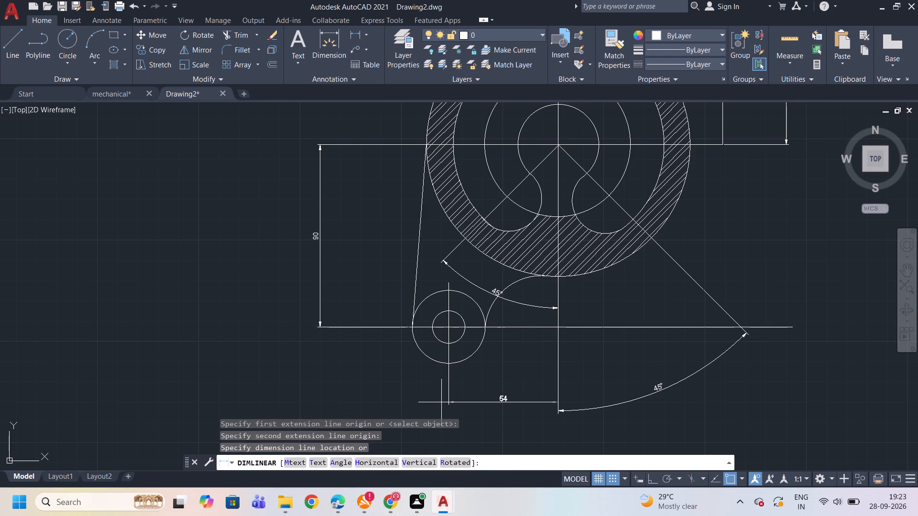
{"action": "left_click", "coordinate": [449, 401]}
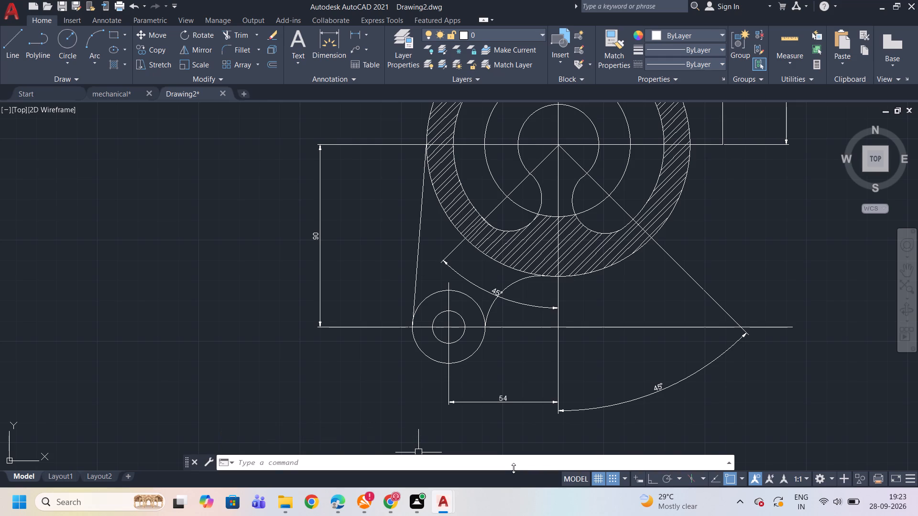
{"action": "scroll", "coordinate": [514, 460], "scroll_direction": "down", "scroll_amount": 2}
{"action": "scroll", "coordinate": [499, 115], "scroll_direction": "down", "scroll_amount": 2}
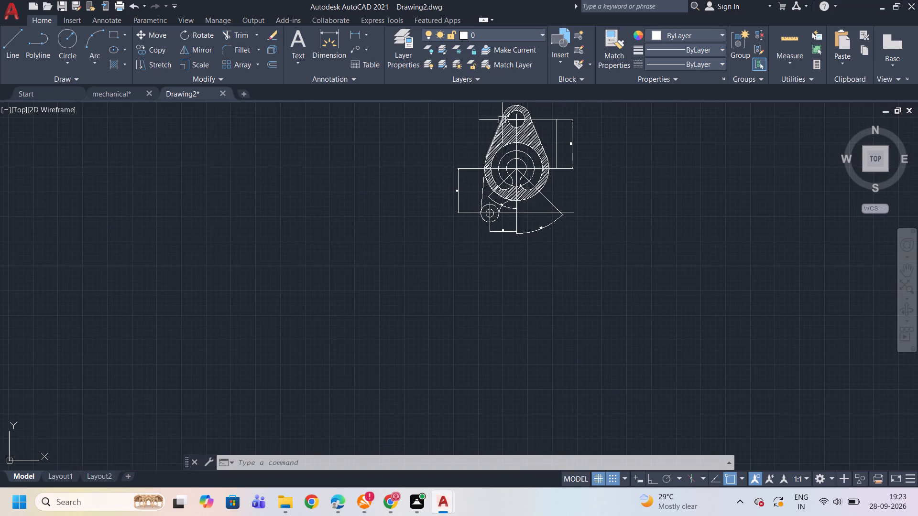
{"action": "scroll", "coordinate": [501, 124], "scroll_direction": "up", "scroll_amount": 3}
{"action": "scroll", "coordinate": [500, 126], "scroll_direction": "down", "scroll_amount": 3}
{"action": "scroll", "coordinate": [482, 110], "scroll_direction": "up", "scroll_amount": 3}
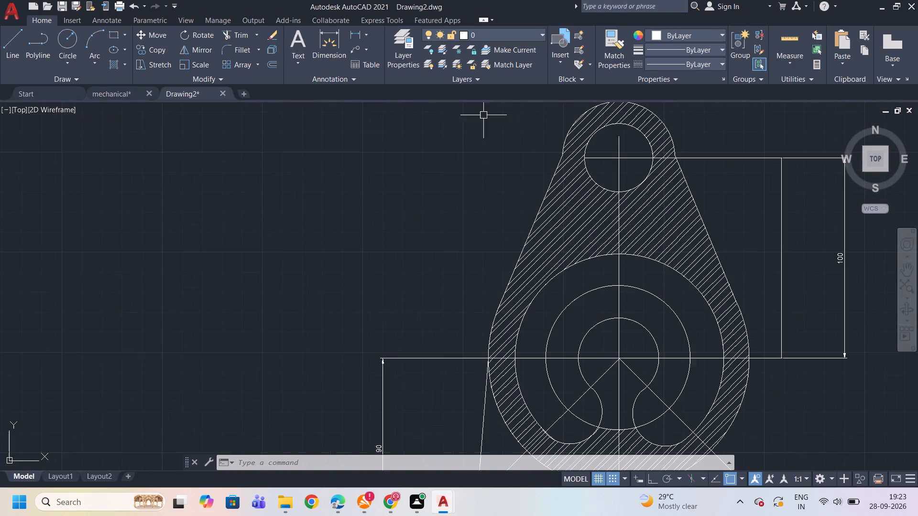
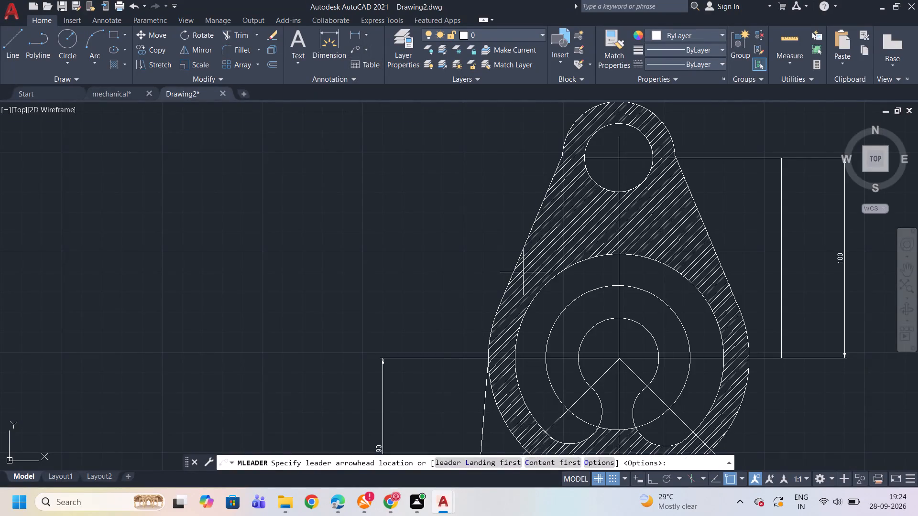
Add a multileader labelled R28 pointing to the top of the upper lug's outer arc.
{"action": "scroll", "coordinate": [528, 277], "scroll_direction": "down", "scroll_amount": 1}
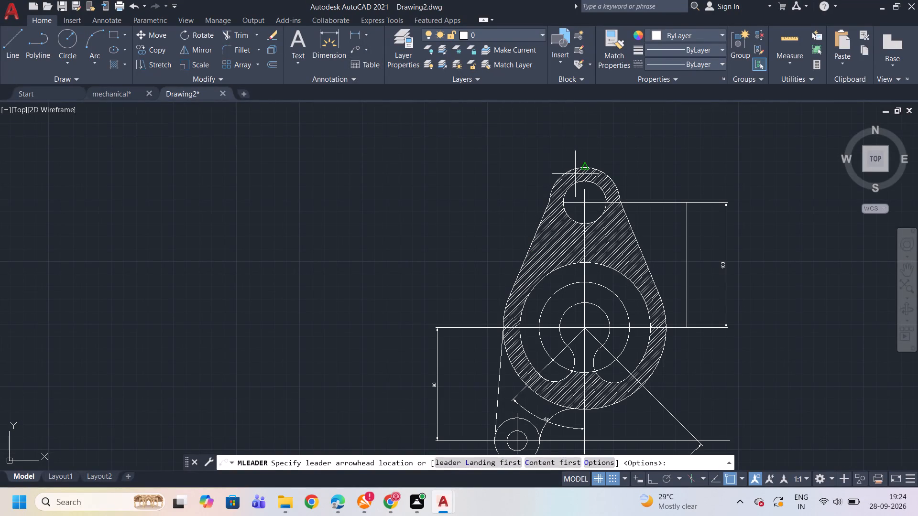
{"action": "scroll", "coordinate": [576, 167], "scroll_direction": "up", "scroll_amount": 2}
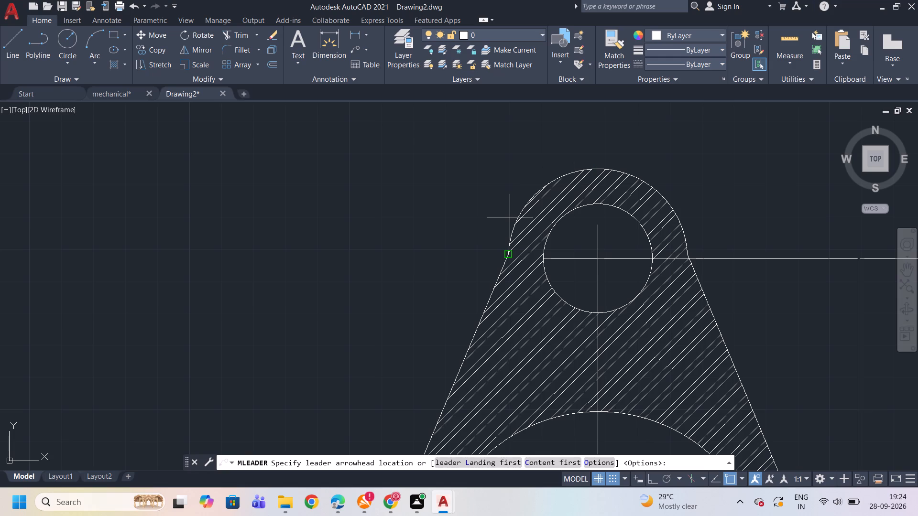
{"action": "left_click", "coordinate": [530, 199]}
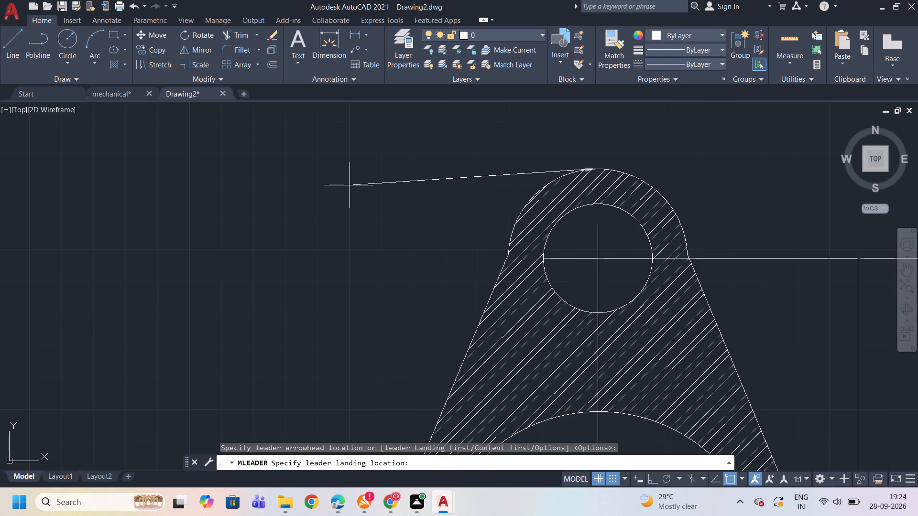
{"action": "left_click", "coordinate": [342, 178]}
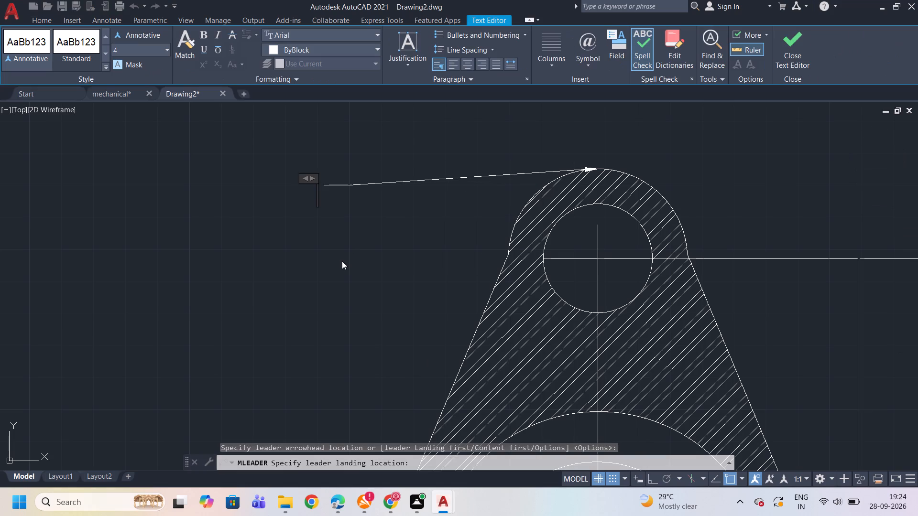
{"action": "type", "text": "r28"}
{"action": "key", "text": "BackSpace"}
{"action": "key", "text": "BackSpace"}
{"action": "key", "text": "BackSpace"}
{"action": "key", "text": "BackSpace"}
{"action": "key", "text": "BackSpace"}
{"action": "key", "text": "BackSpace"}
{"action": "key", "text": "BackSpace"}
{"action": "key", "text": "BackSpace"}
{"action": "key", "text": "BackSpace"}
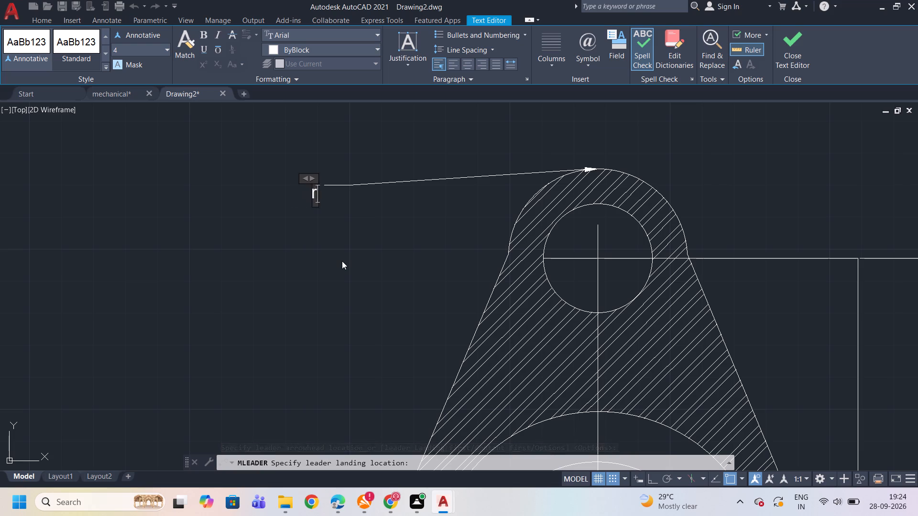
{"action": "type", "text": "R28"}
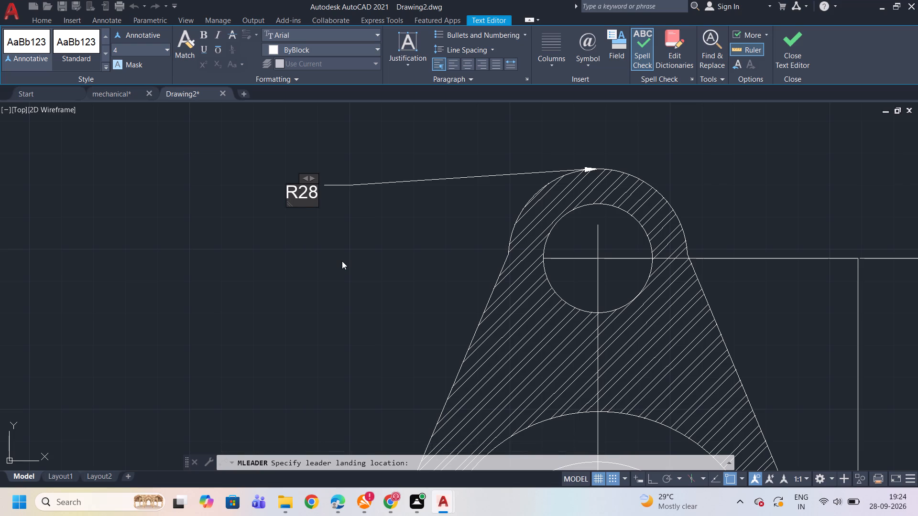
{"action": "key", "text": "Return"}
{"action": "left_click", "coordinate": [382, 103]}
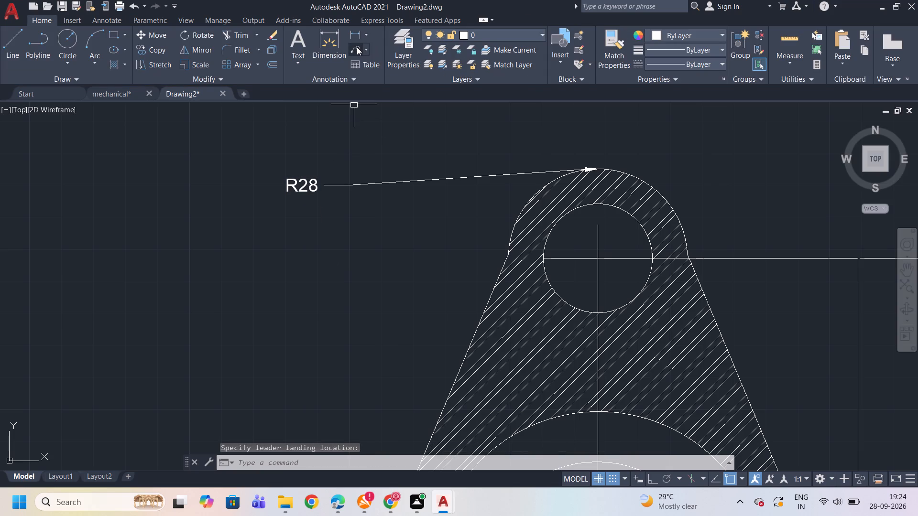
Add a multileader labelled R20 pointing to the innermost arc of the central keyhole-shaped opening.
{"action": "left_click", "coordinate": [357, 47]}
{"action": "scroll", "coordinate": [499, 137], "scroll_direction": "down", "scroll_amount": 3}
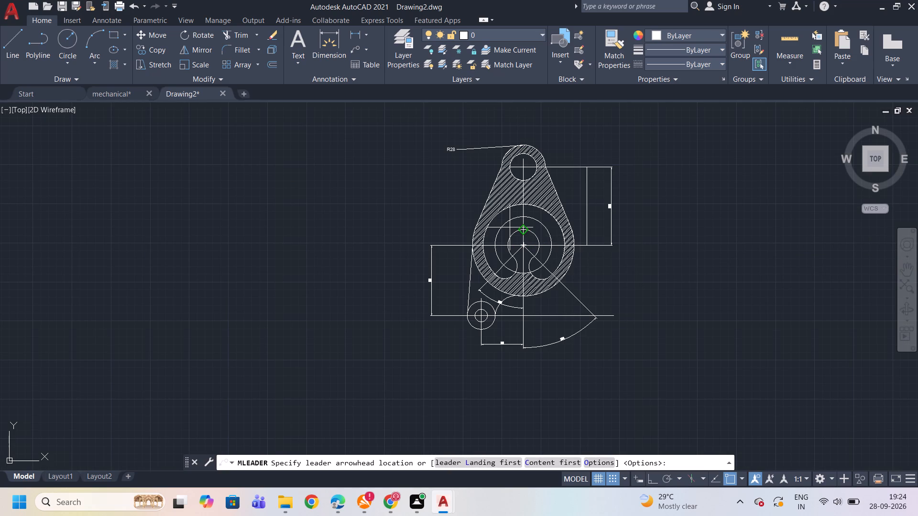
{"action": "scroll", "coordinate": [508, 226], "scroll_direction": "up", "scroll_amount": 3}
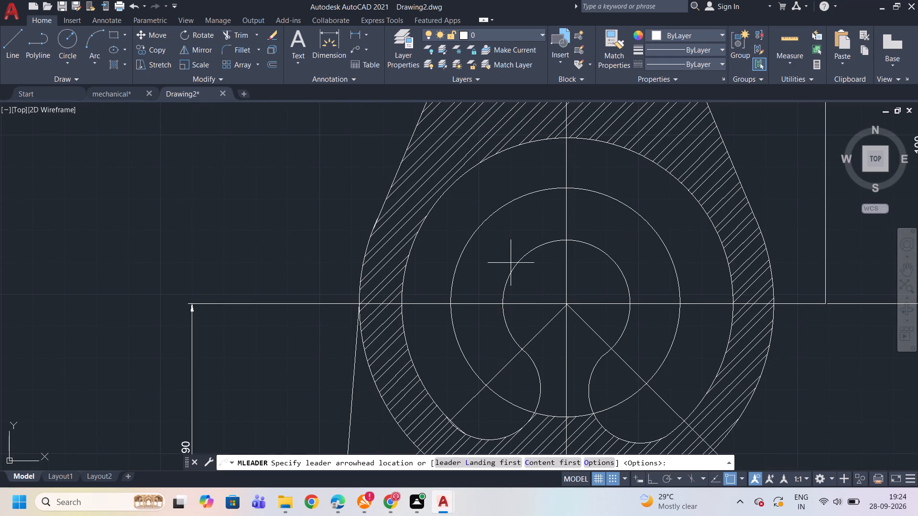
{"action": "left_click", "coordinate": [515, 247]}
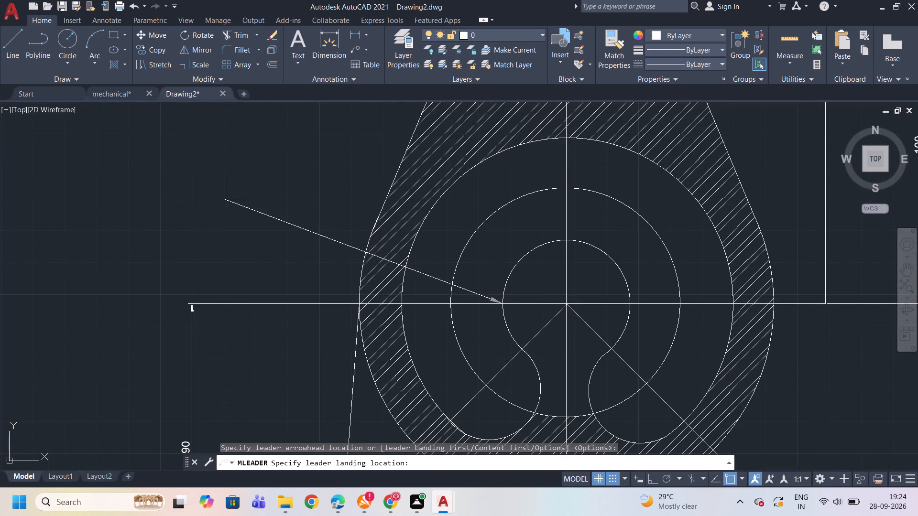
{"action": "left_click", "coordinate": [197, 193]}
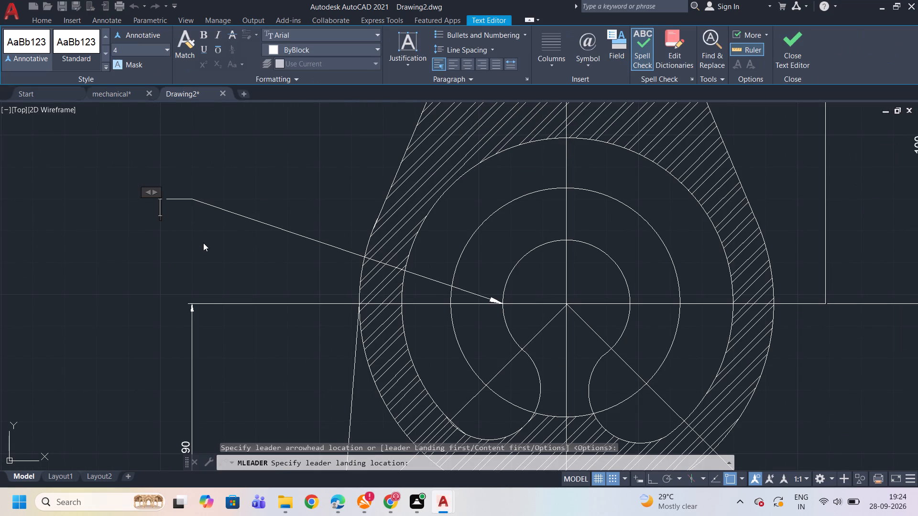
{"action": "type", "text": "R20"}
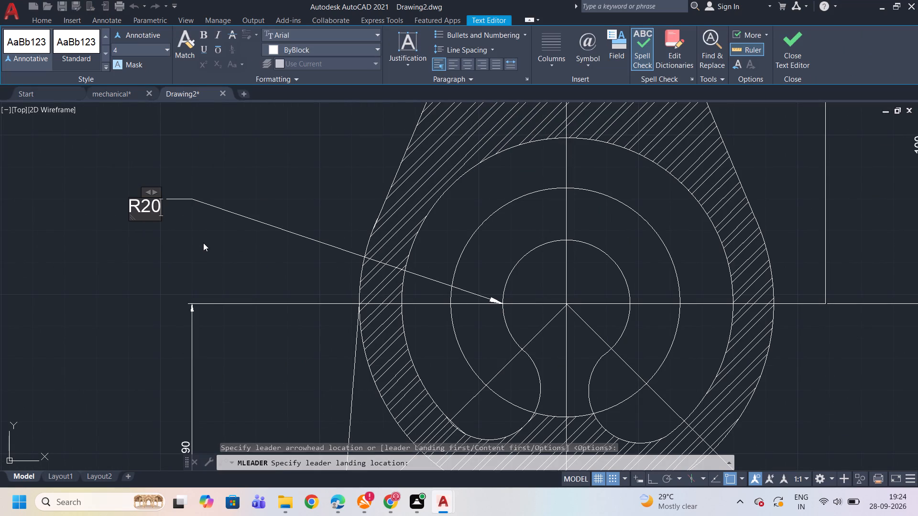
{"action": "key", "text": "Return"}
{"action": "left_click", "coordinate": [278, 126]}
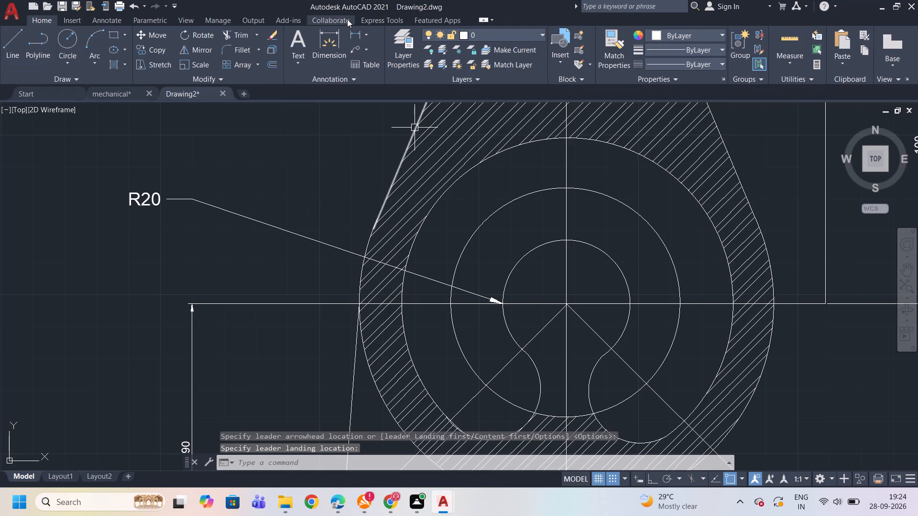
Add a multileader labelled R36 pointing to the middle concentric circle around the main centre.
{"action": "left_click", "coordinate": [355, 46]}
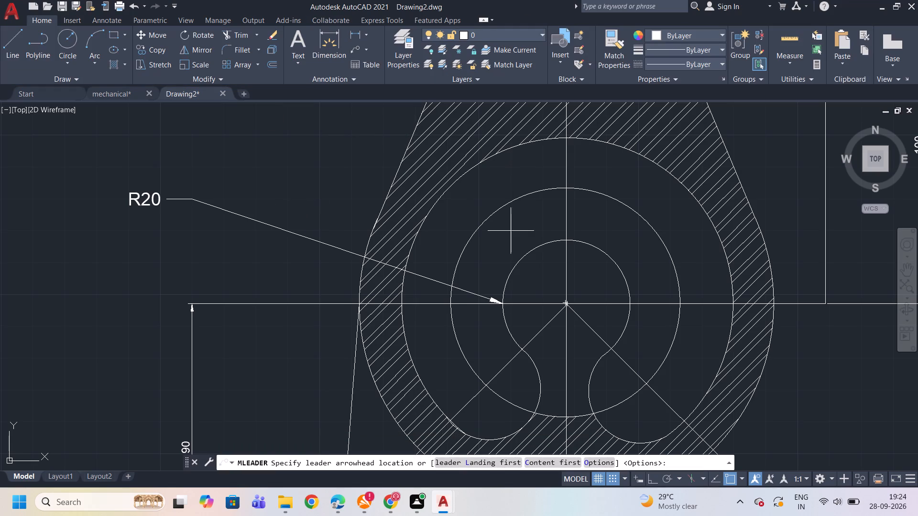
{"action": "left_click", "coordinate": [479, 223]}
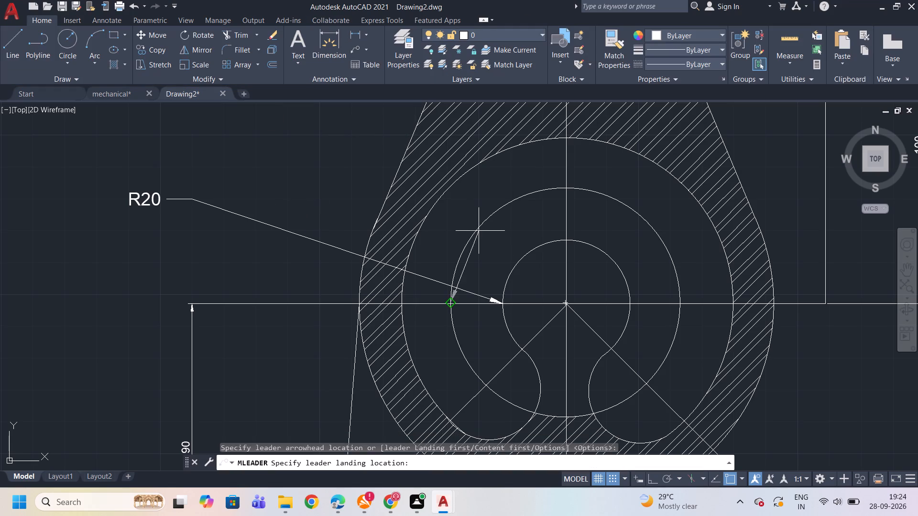
{"action": "left_click", "coordinate": [327, 170]}
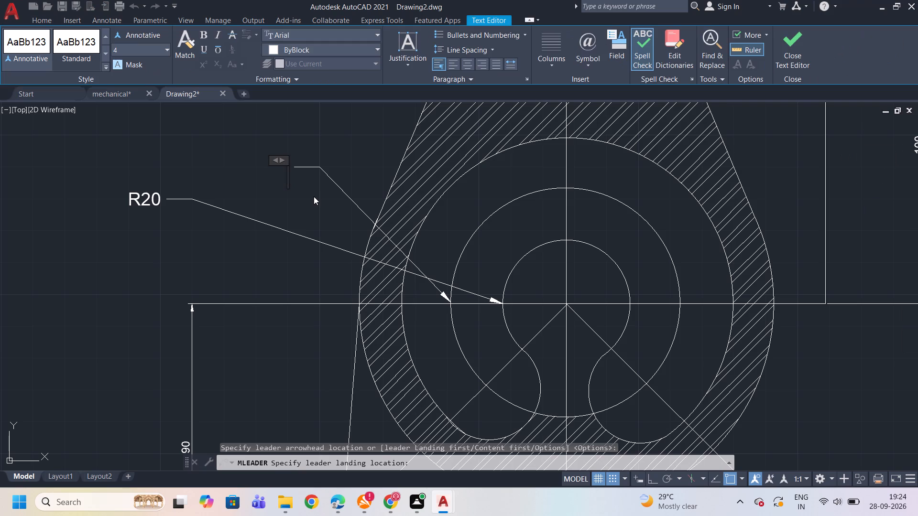
{"action": "type", "text": "R36"}
{"action": "key", "text": "Return"}
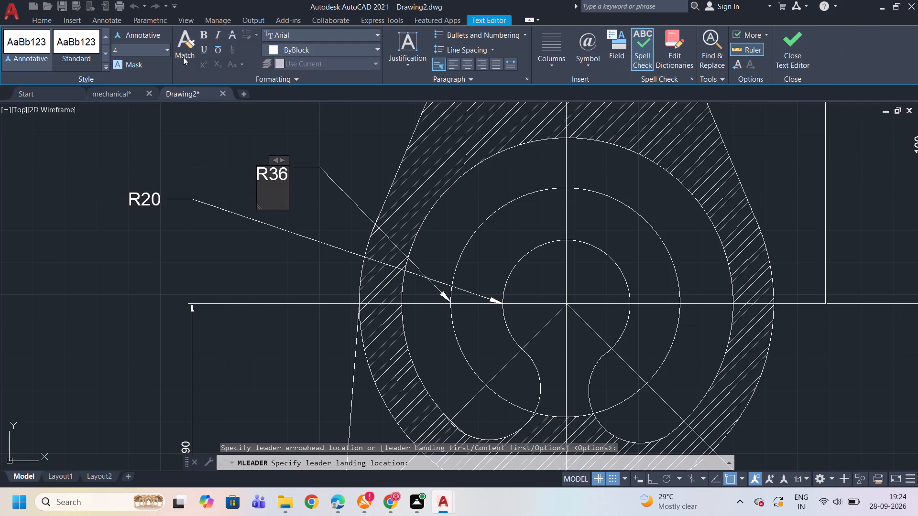
{"action": "left_click", "coordinate": [330, 128]}
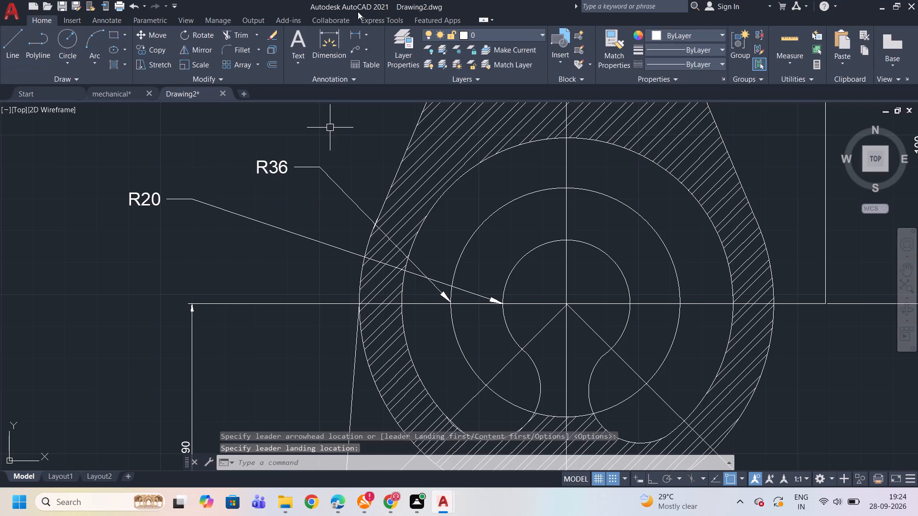
Add a multileader labelled R52 pointing to the inner boundary arc of the hatched ring.
{"action": "left_click", "coordinate": [355, 43]}
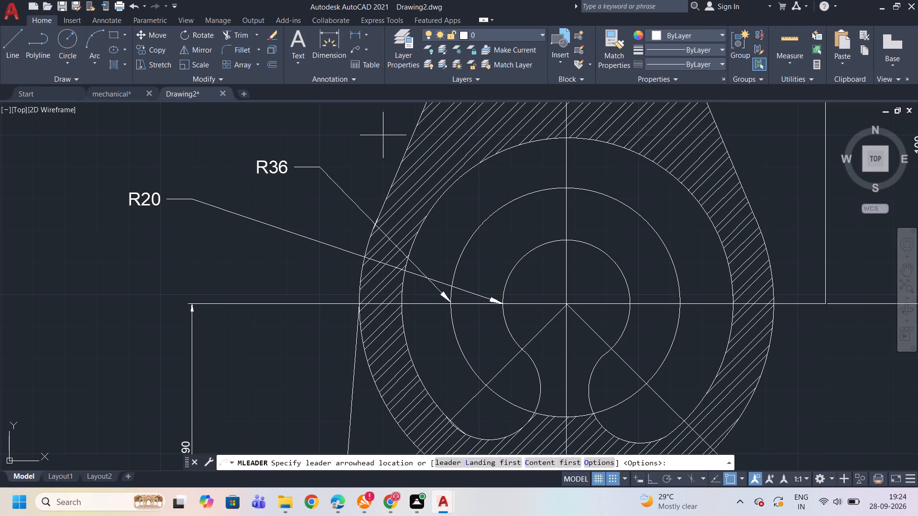
{"action": "left_click", "coordinate": [422, 221]}
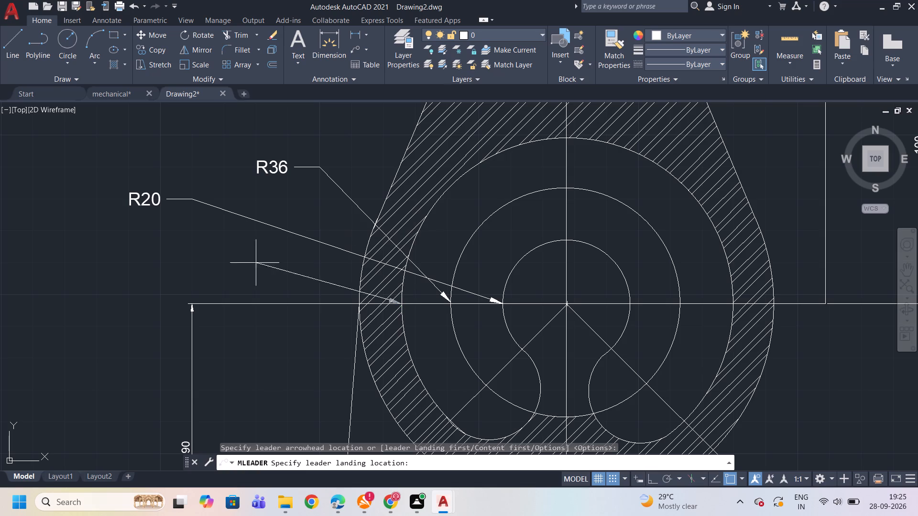
{"action": "left_click", "coordinate": [256, 374]}
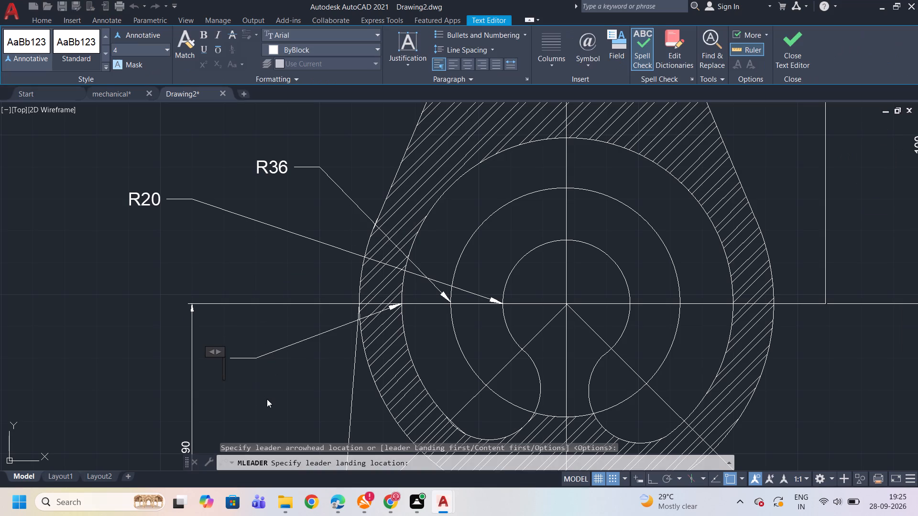
{"action": "type", "text": "R52"}
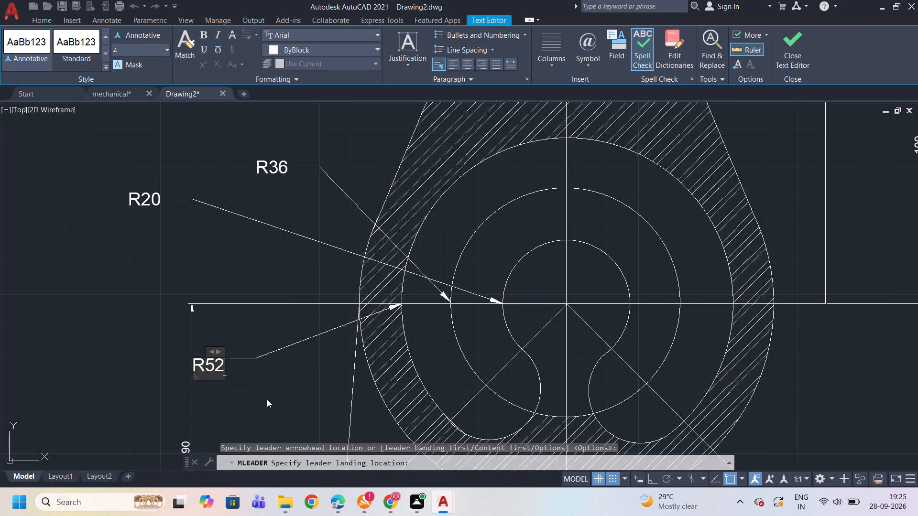
{"action": "left_click", "coordinate": [255, 268]}
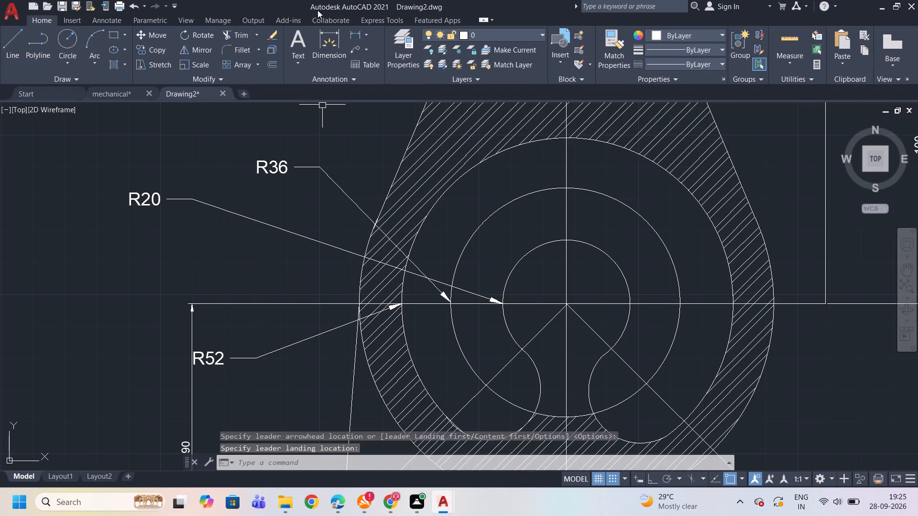
Add a multileader labelled R65 pointing to the outer edge of the hatched body, with its text beyond the 90 dimension.
{"action": "left_click", "coordinate": [354, 47]}
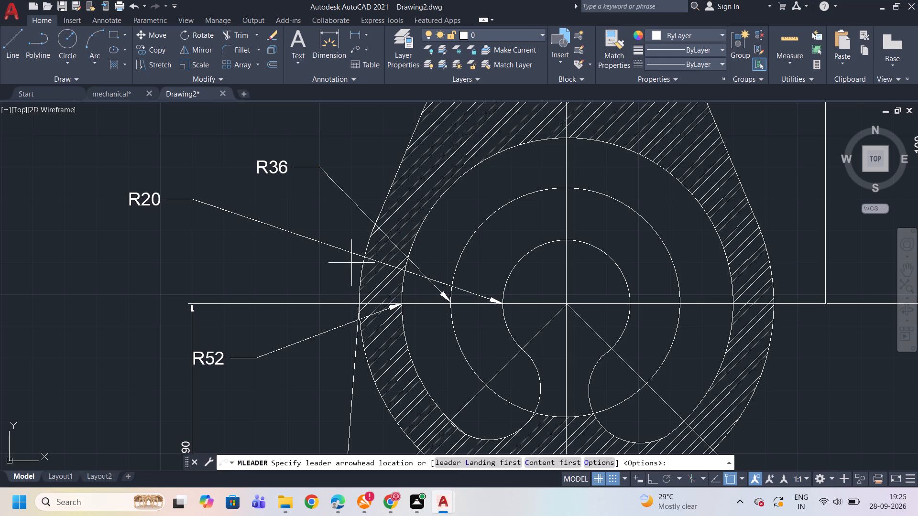
{"action": "scroll", "coordinate": [362, 271], "scroll_direction": "up", "scroll_amount": 2}
{"action": "scroll", "coordinate": [382, 196], "scroll_direction": "down", "scroll_amount": 2}
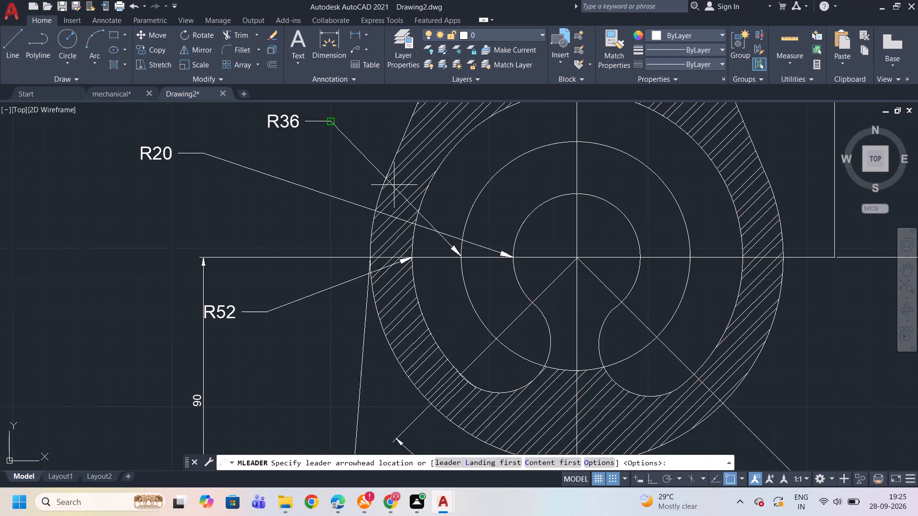
{"action": "scroll", "coordinate": [389, 254], "scroll_direction": "down", "scroll_amount": 1}
{"action": "left_click", "coordinate": [393, 327]}
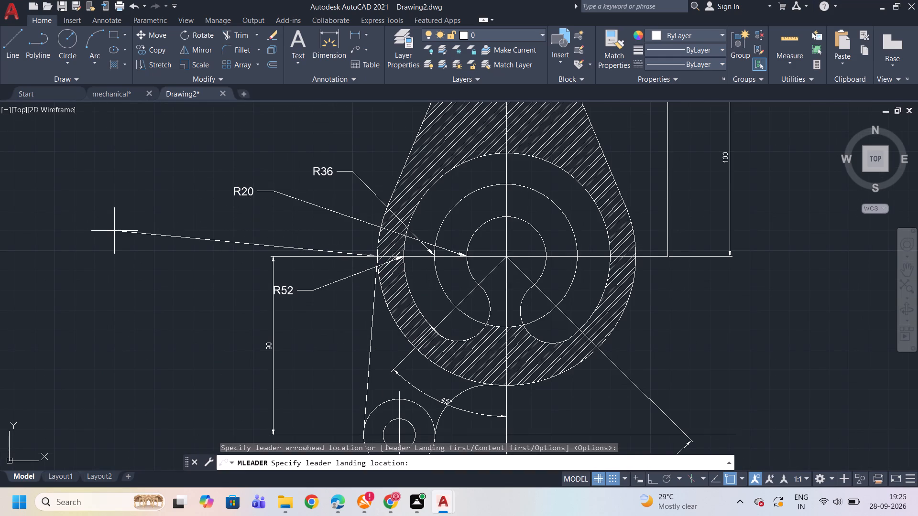
{"action": "left_click", "coordinate": [127, 261]}
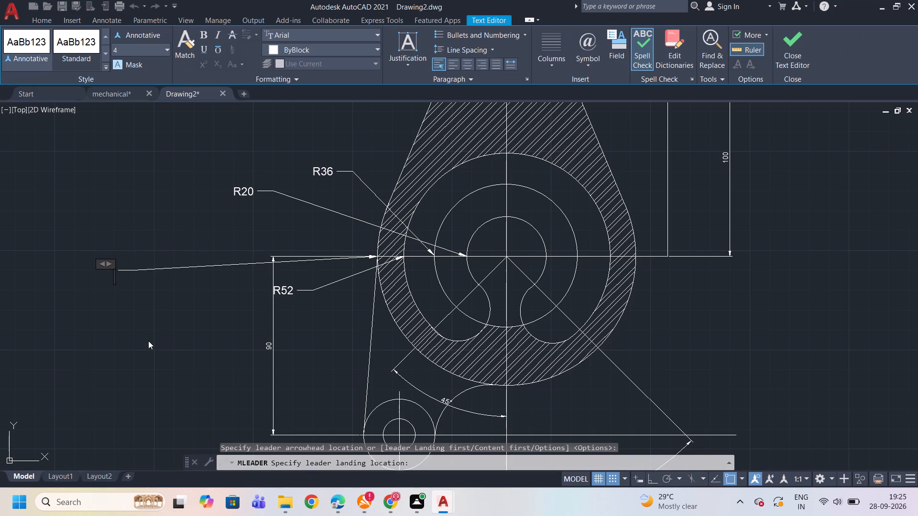
{"action": "type", "text": "R65"}
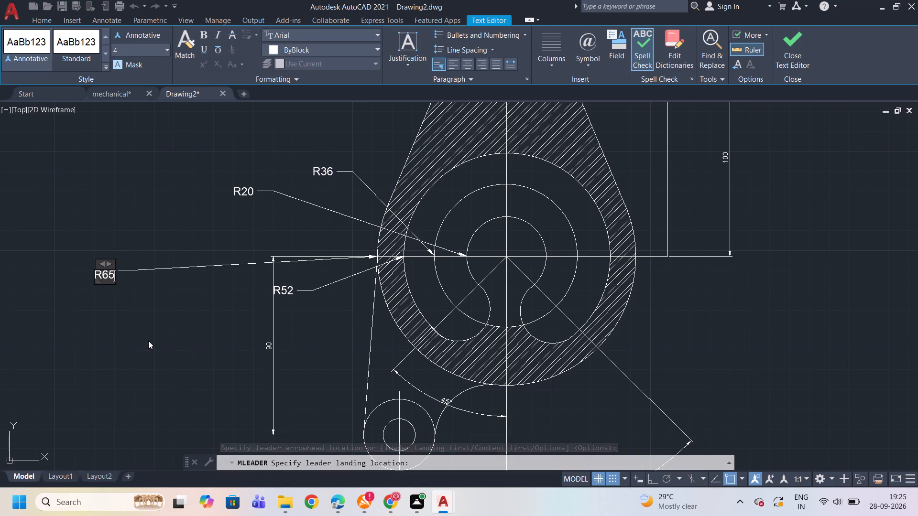
{"action": "left_click", "coordinate": [186, 236]}
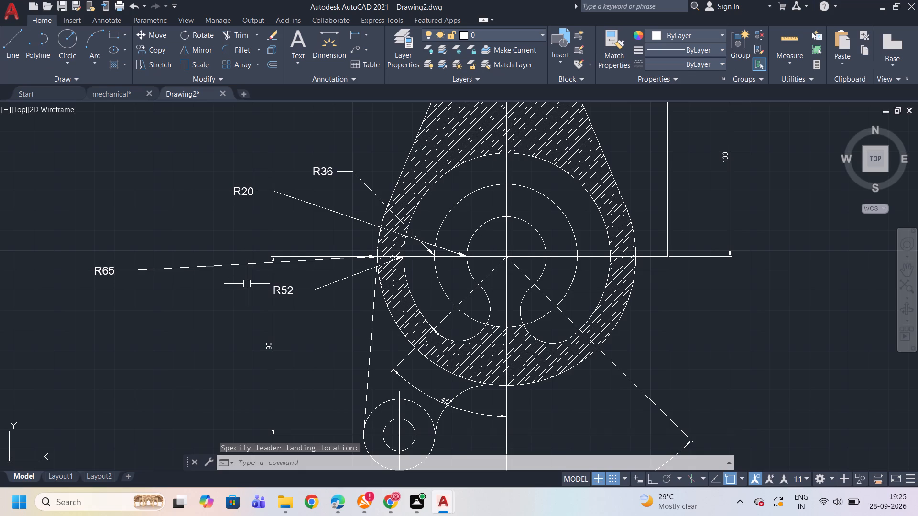
Add a multileader labelled DIA 36 pointing to the bottom of the small lower boss's outer circle.
{"action": "scroll", "coordinate": [362, 315], "scroll_direction": "down", "scroll_amount": 2}
{"action": "scroll", "coordinate": [399, 364], "scroll_direction": "up", "scroll_amount": 2}
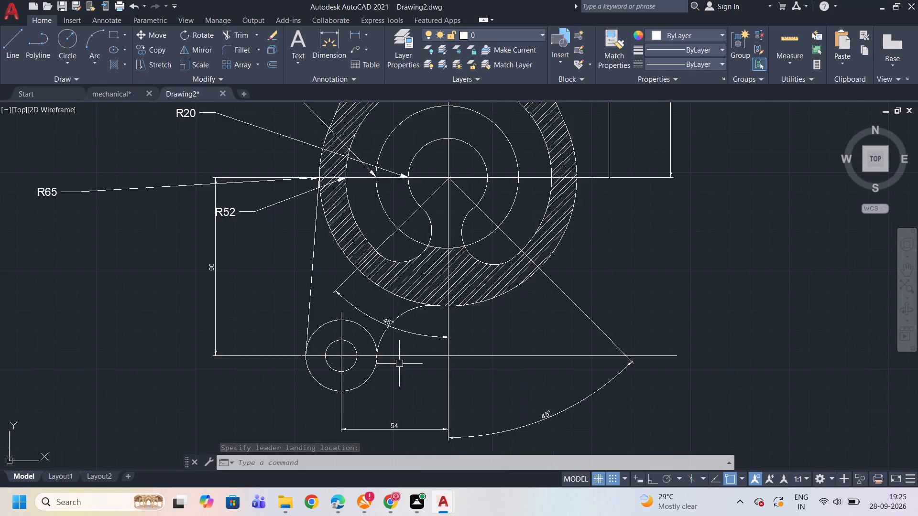
{"action": "scroll", "coordinate": [399, 364], "scroll_direction": "down", "scroll_amount": 2}
{"action": "scroll", "coordinate": [380, 381], "scroll_direction": "up", "scroll_amount": 2}
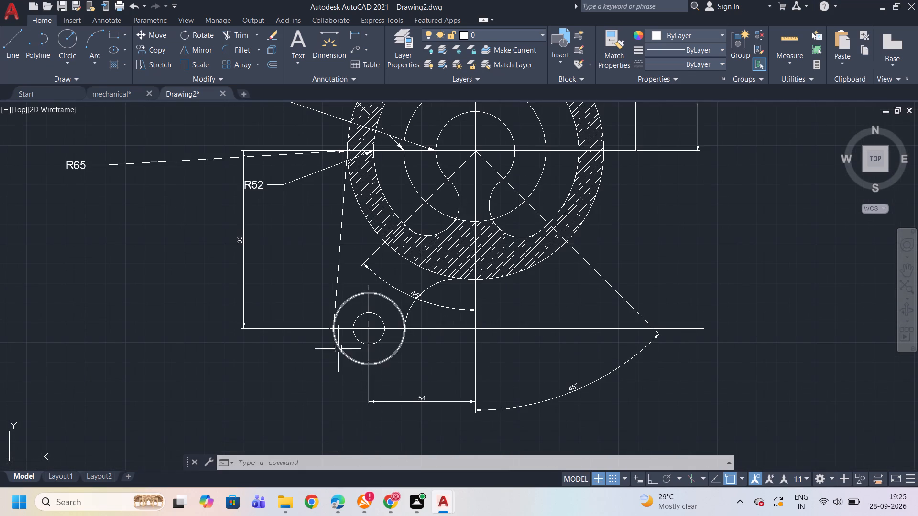
{"action": "left_click", "coordinate": [355, 46]}
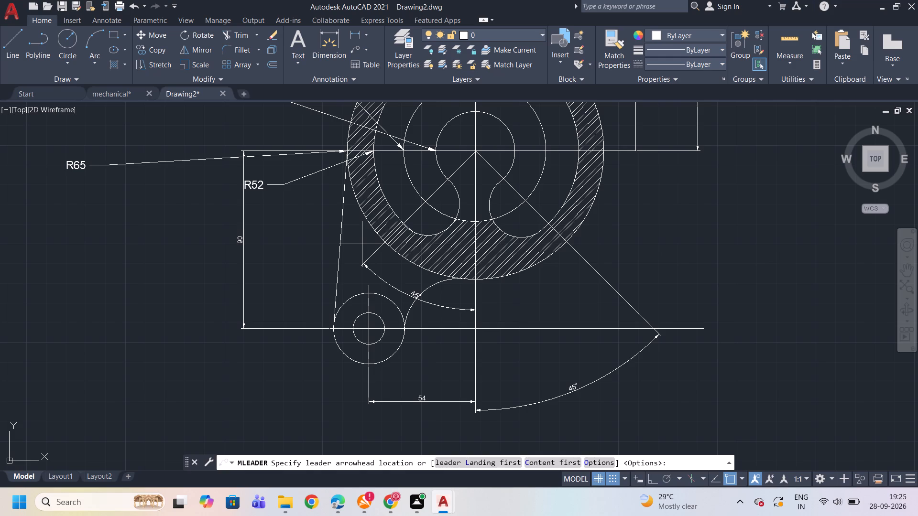
{"action": "left_click", "coordinate": [333, 357]}
{"action": "left_click", "coordinate": [240, 389]}
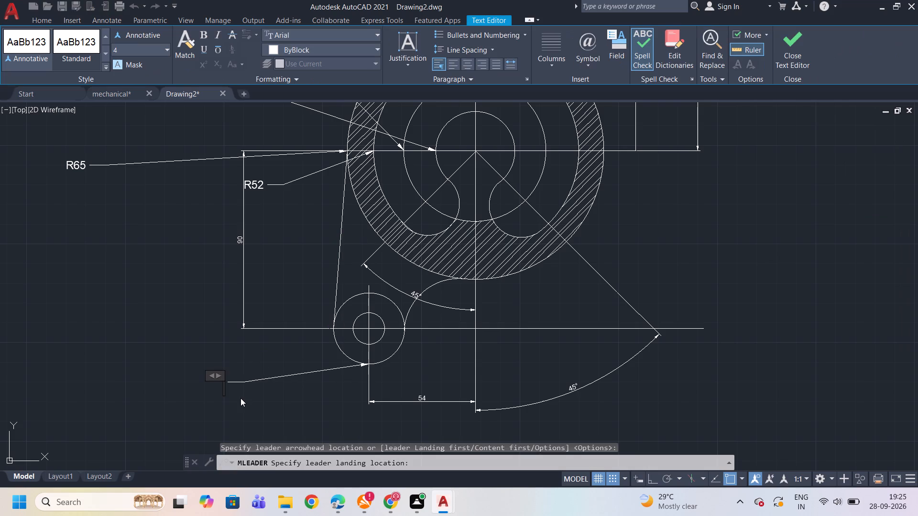
{"action": "type", "text": "DIA 36"}
{"action": "left_click", "coordinate": [241, 396]}
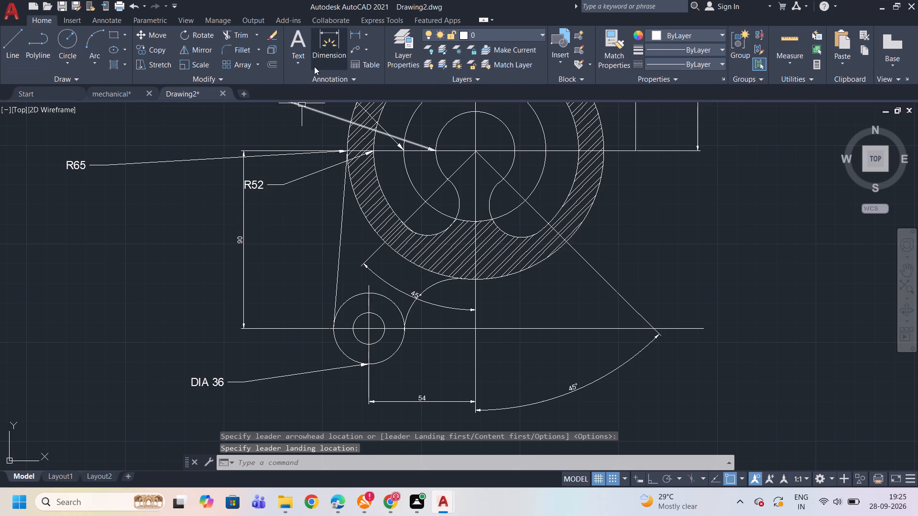
Add a multileader labelled DIA16 pointing to the bottom of the small lower boss's inner circle.
{"action": "left_click", "coordinate": [351, 47]}
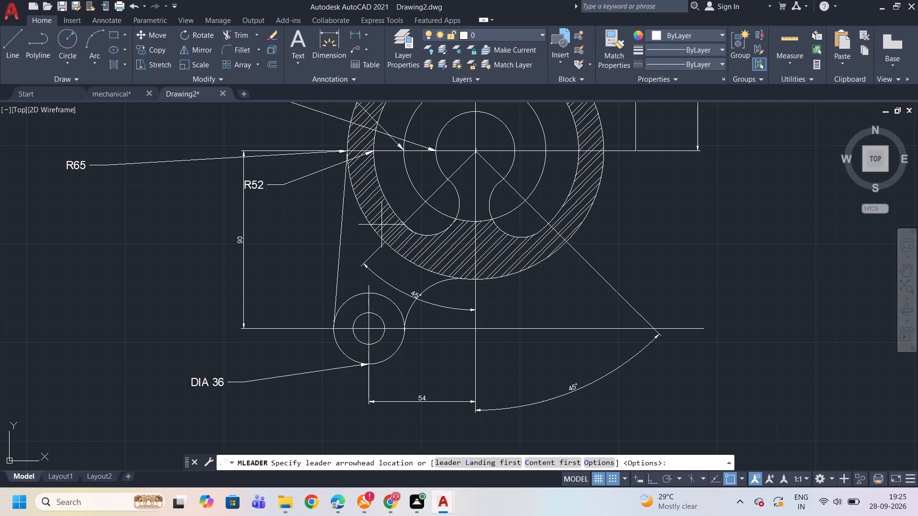
{"action": "left_click", "coordinate": [370, 339]}
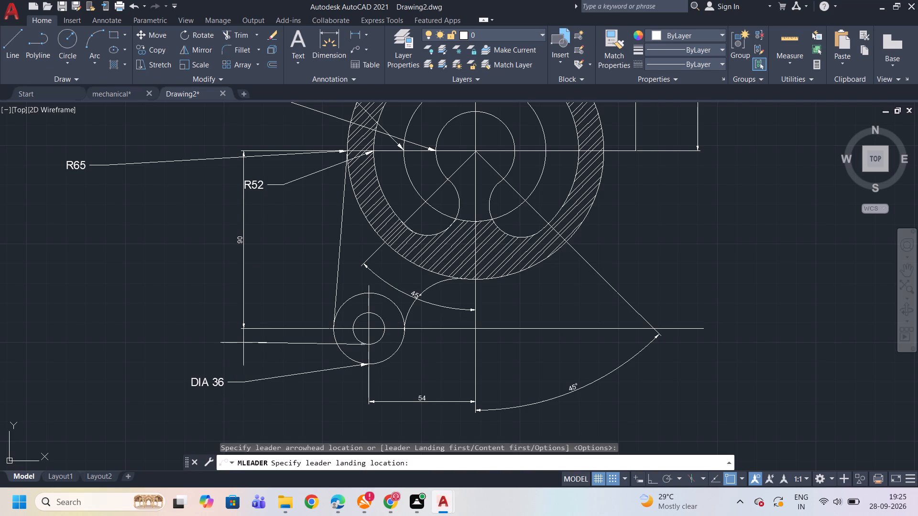
{"action": "left_click", "coordinate": [141, 312]}
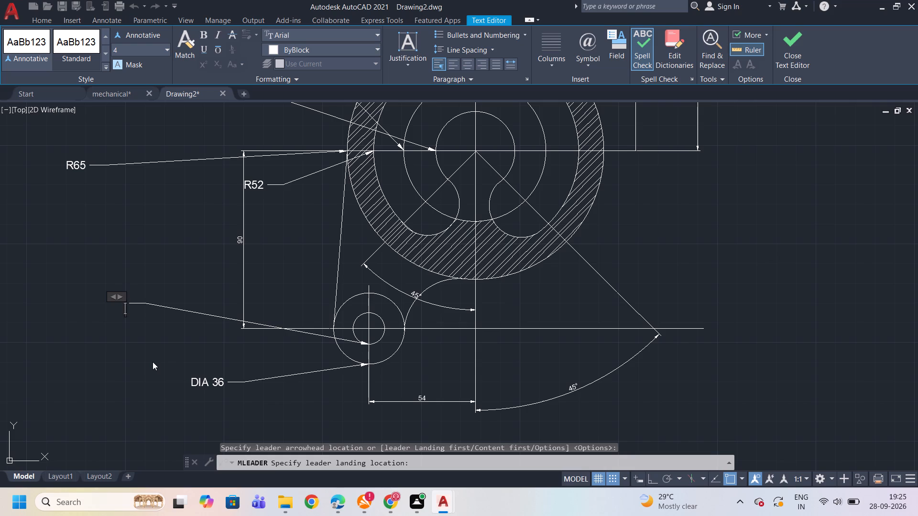
{"action": "type", "text": "DIA"}
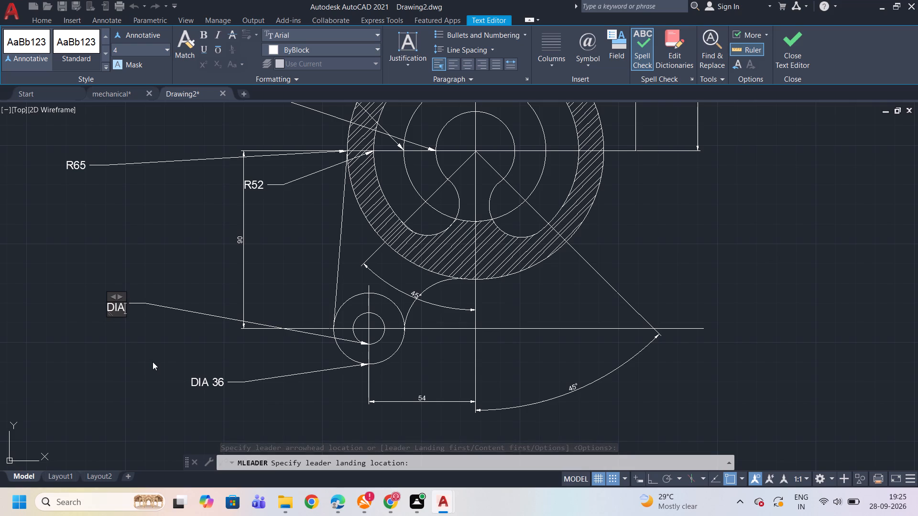
{"action": "type", "text": "16"}
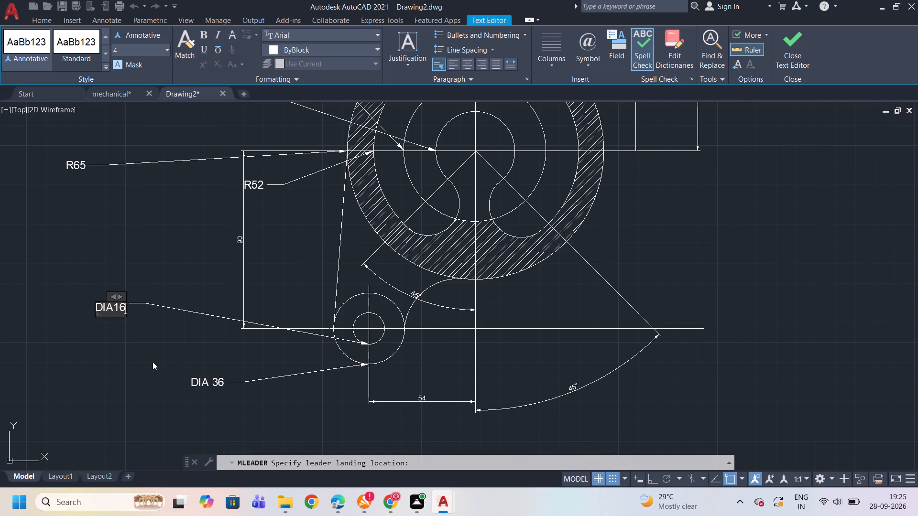
{"action": "left_click", "coordinate": [204, 352]}
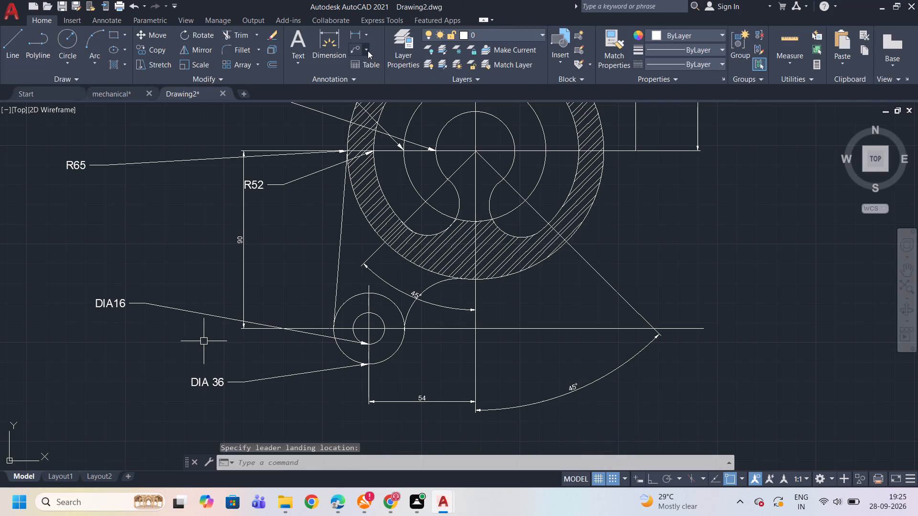
Add a multileader labelled R28 pointing to the concave fillet arc between the lower boss and the hatched body.
{"action": "left_click", "coordinate": [361, 47]}
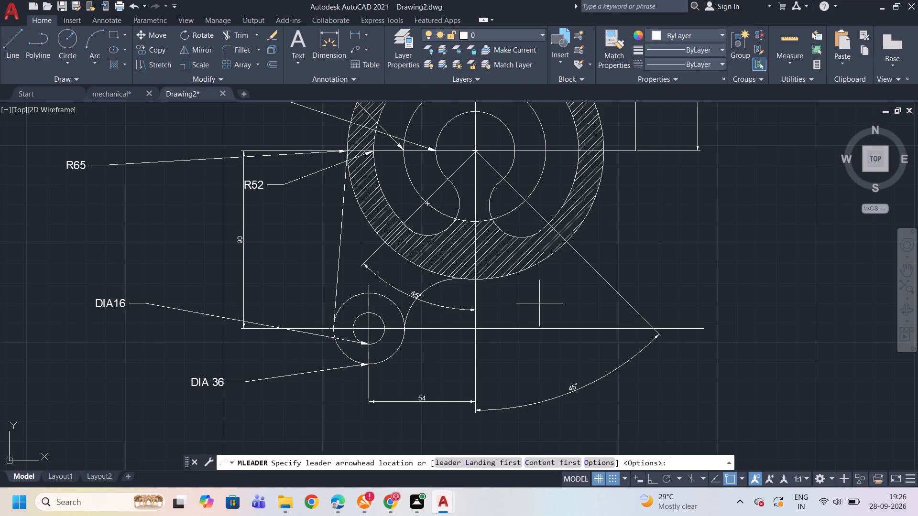
{"action": "left_click", "coordinate": [427, 285]}
{"action": "left_click_drag", "start_coordinate": [530, 304], "coordinate": [534, 312]}
{"action": "type", "text": "R28"}
{"action": "left_click", "coordinate": [547, 354]}
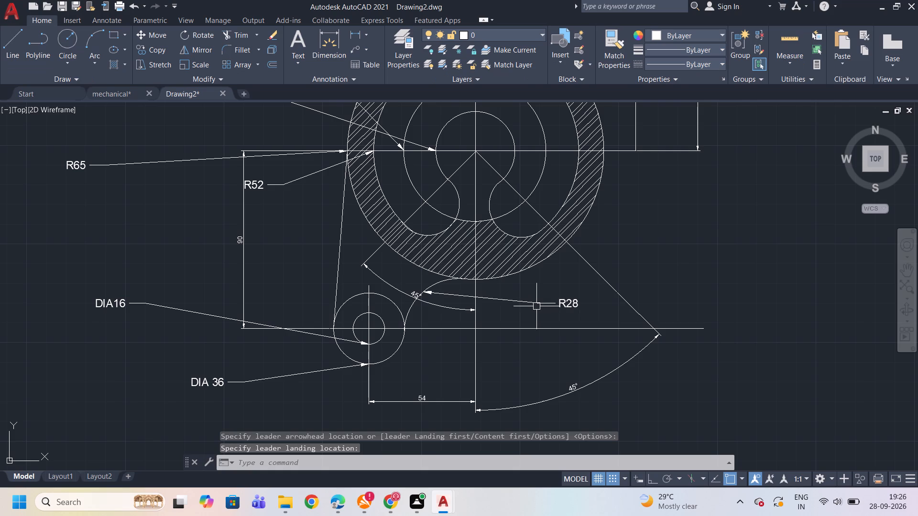
Add a multileader labelled R17 pointing to the bottom of the hole at the top of the hatched body.
{"action": "left_click", "coordinate": [356, 47]}
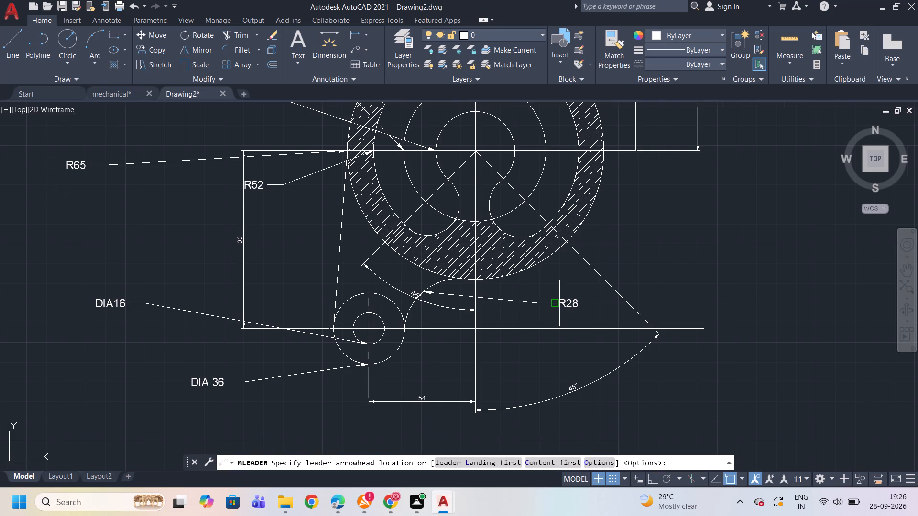
{"action": "scroll", "coordinate": [567, 310], "scroll_direction": "down", "scroll_amount": 1}
{"action": "scroll", "coordinate": [543, 223], "scroll_direction": "down", "scroll_amount": 1}
{"action": "scroll", "coordinate": [510, 139], "scroll_direction": "up", "scroll_amount": 3}
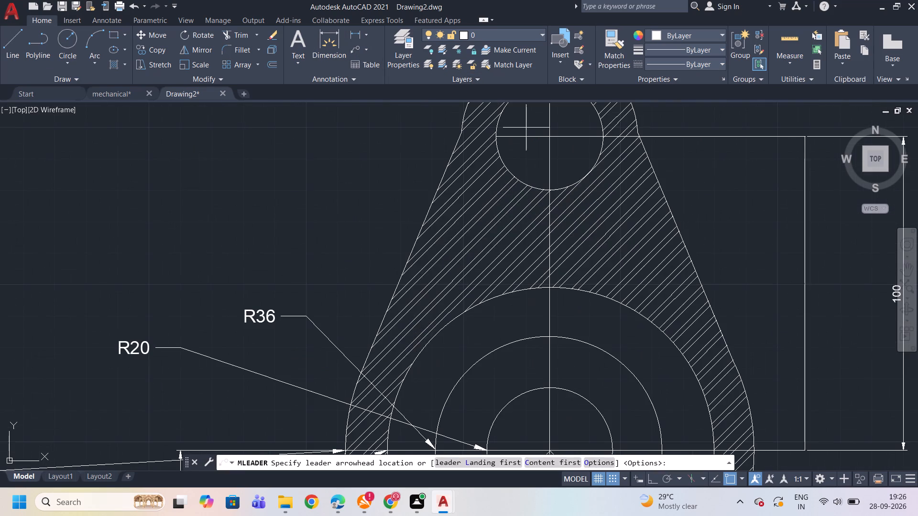
{"action": "left_click", "coordinate": [530, 192]}
{"action": "left_click", "coordinate": [761, 223]}
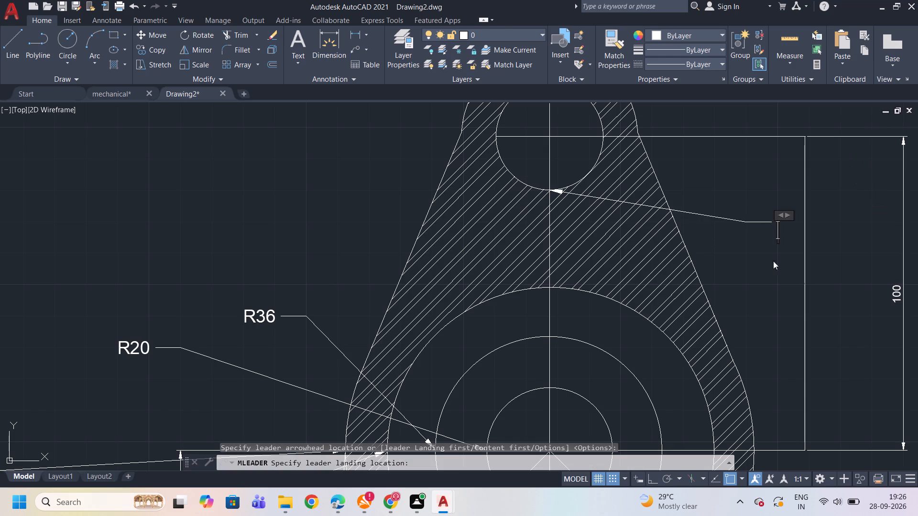
{"action": "type", "text": "R17"}
{"action": "left_click", "coordinate": [410, 132]}
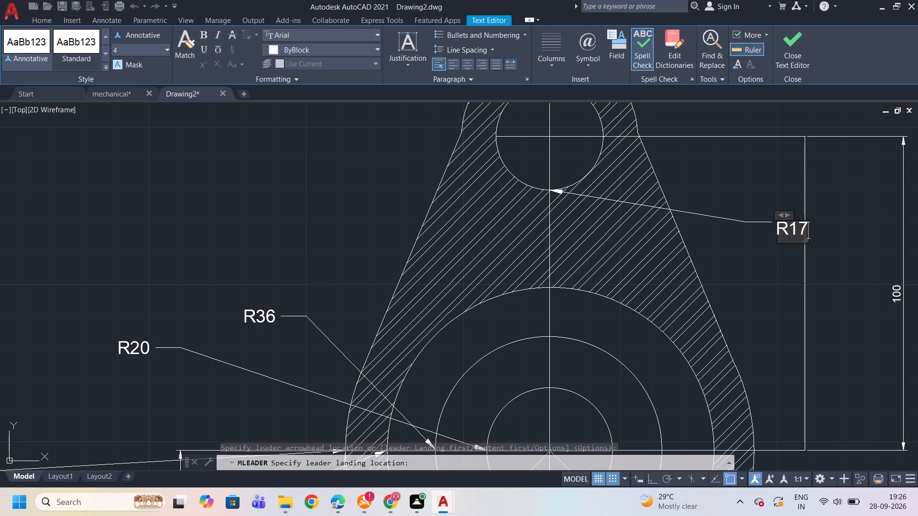
Add a multileader labelled R16 pointing to the rounded lobe arc just right of the vertical centreline, with its text outside the body.
{"action": "scroll", "coordinate": [448, 271], "scroll_direction": "down", "scroll_amount": 2}
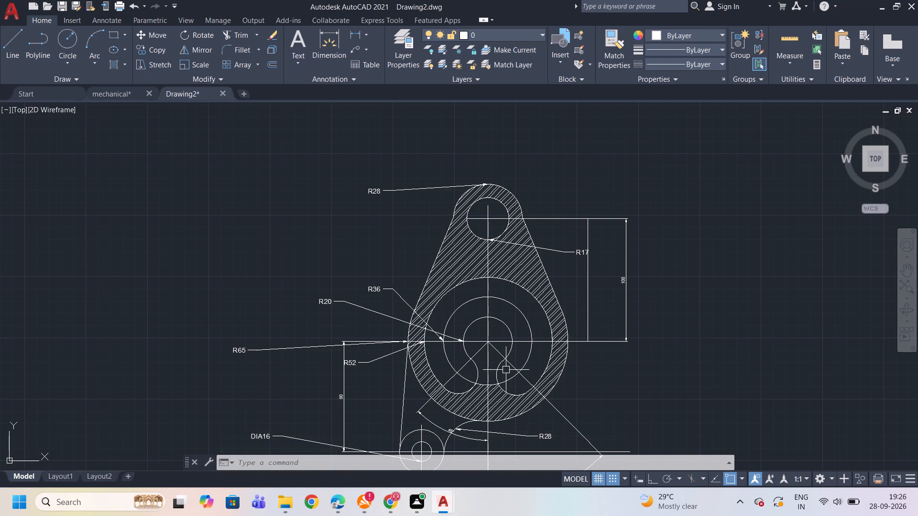
{"action": "left_click", "coordinate": [354, 48]}
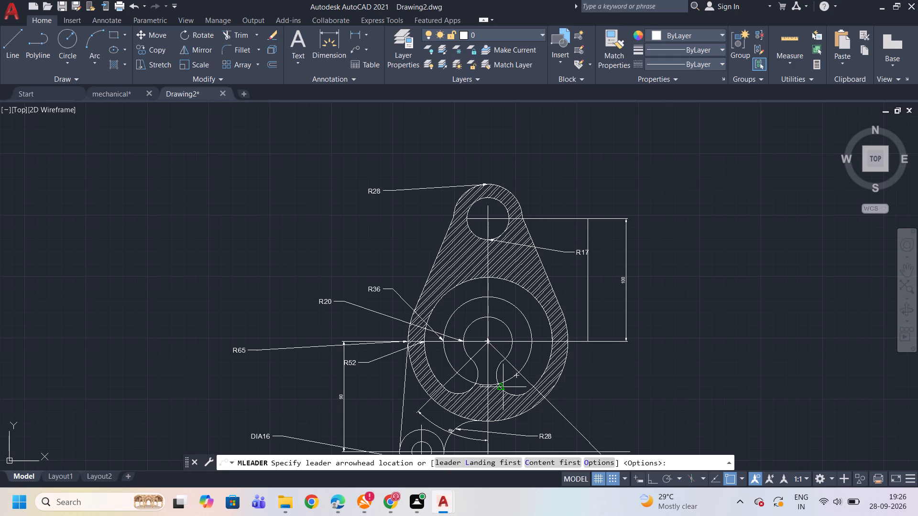
{"action": "left_click", "coordinate": [505, 388]}
{"action": "left_click", "coordinate": [649, 391]}
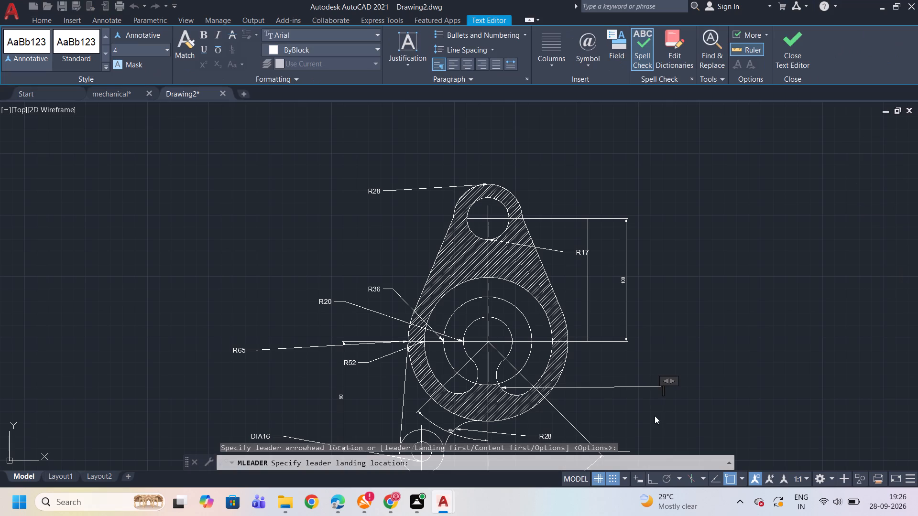
{"action": "type", "text": "R16"}
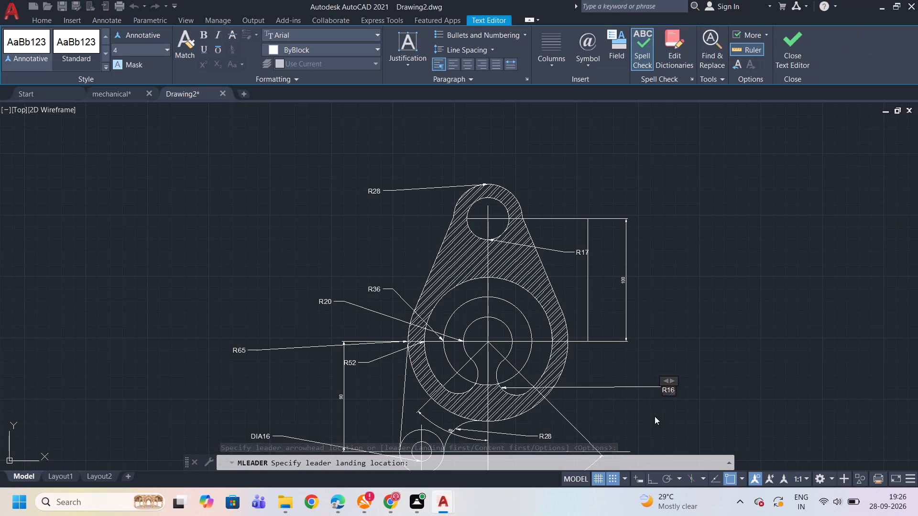
{"action": "left_click", "coordinate": [688, 349]}
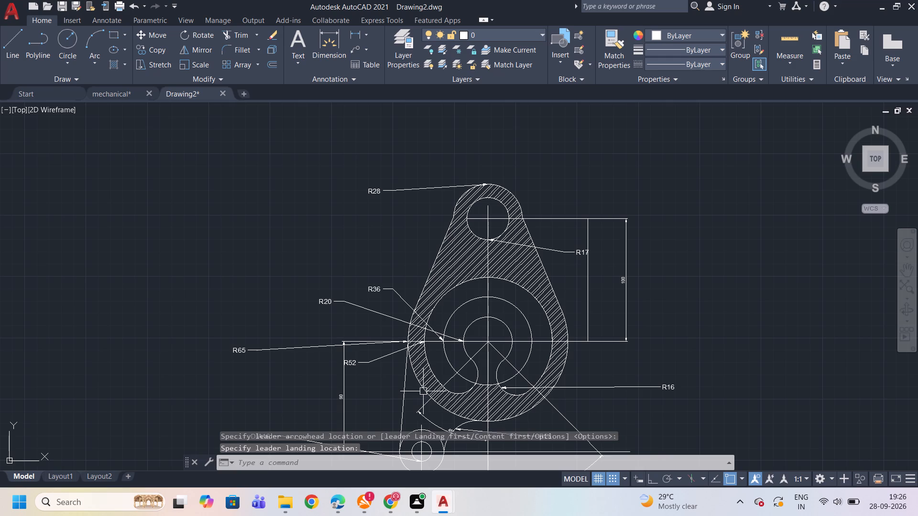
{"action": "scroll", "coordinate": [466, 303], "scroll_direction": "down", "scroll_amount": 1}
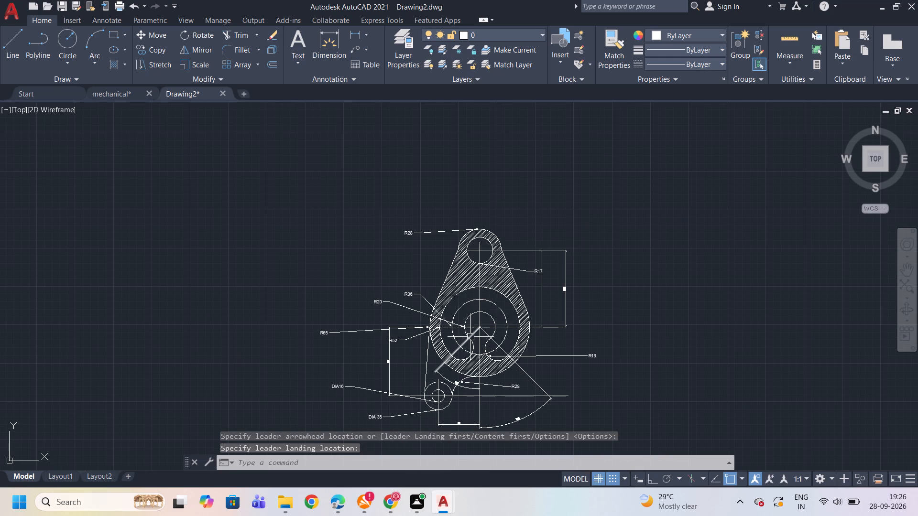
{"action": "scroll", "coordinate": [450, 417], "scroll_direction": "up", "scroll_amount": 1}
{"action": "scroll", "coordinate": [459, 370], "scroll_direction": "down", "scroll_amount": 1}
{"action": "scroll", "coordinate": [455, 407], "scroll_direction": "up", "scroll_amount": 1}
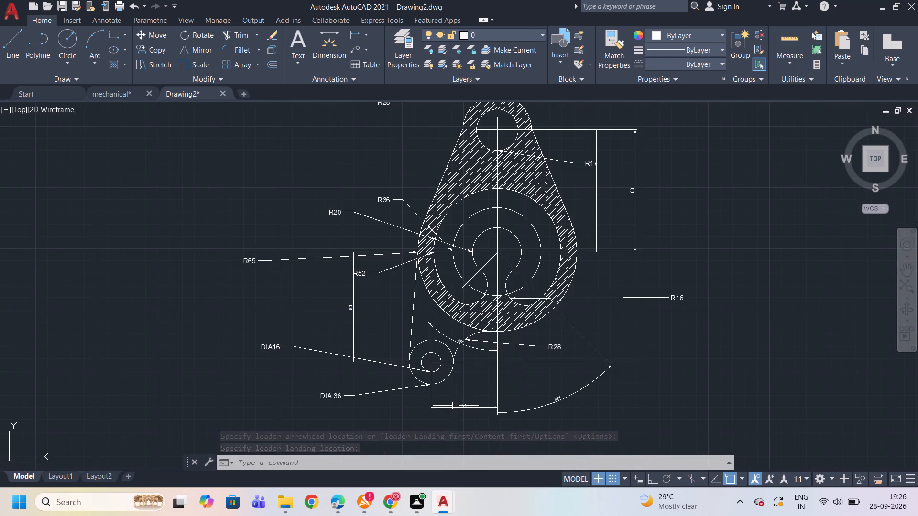
Save the drawing in the Documents folder under the file name HATCH and dismiss the web and mobile apps notice.
{"action": "key", "text": "ctrl+s"}
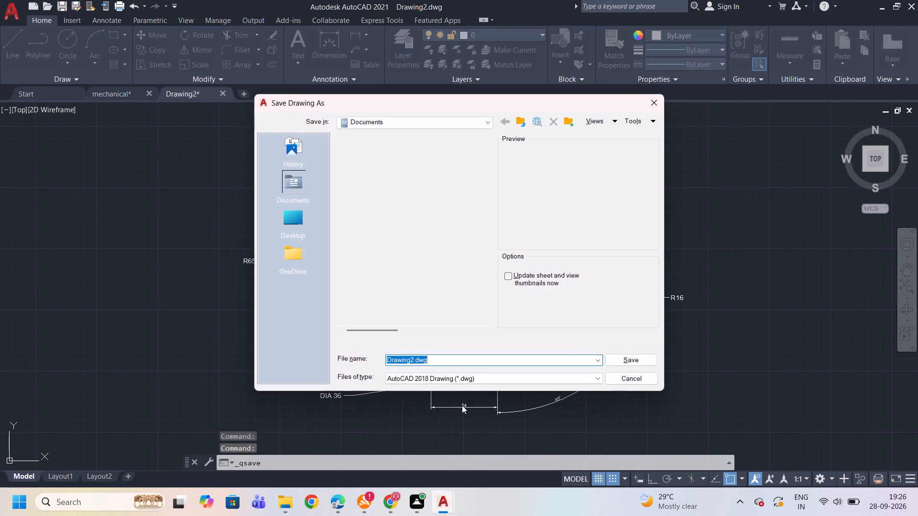
{"action": "left_click", "coordinate": [439, 360]}
{"action": "key", "text": "BackSpace"}
{"action": "key", "text": "BackSpace"}
{"action": "key", "text": "BackSpace"}
{"action": "key", "text": "BackSpace"}
{"action": "key", "text": "BackSpace"}
{"action": "key", "text": "BackSpace"}
{"action": "key", "text": "BackSpace"}
{"action": "key", "text": "BackSpace"}
{"action": "key", "text": "BackSpace"}
{"action": "key", "text": "BackSpace"}
{"action": "key", "text": "BackSpace"}
{"action": "key", "text": "BackSpace"}
{"action": "key", "text": "BackSpace"}
{"action": "key", "text": "BackSpace"}
{"action": "key", "text": "BackSpace"}
{"action": "key", "text": "BackSpace"}
{"action": "key", "text": "BackSpace"}
{"action": "key", "text": "BackSpace"}
{"action": "key", "text": "BackSpace"}
{"action": "key", "text": "BackSpace"}
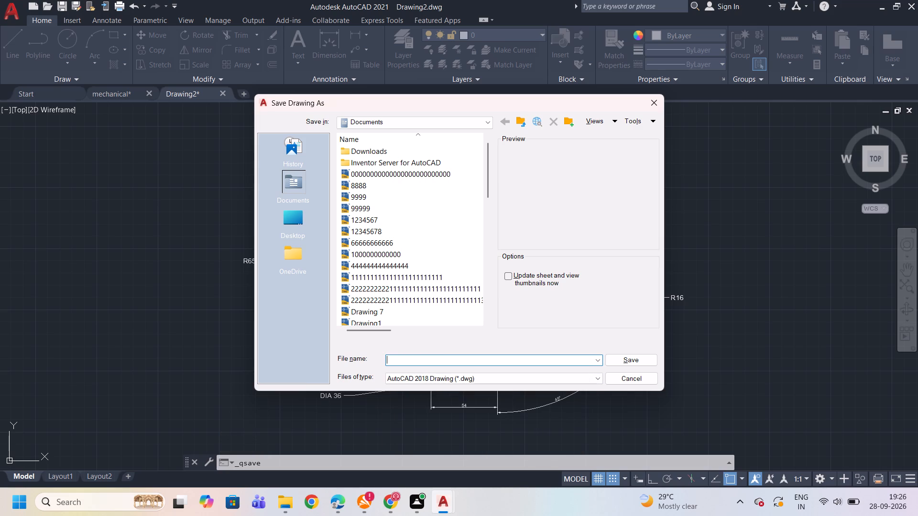
{"action": "type", "text": "HATCH"}
{"action": "key", "text": "d"}
{"action": "key", "text": "i"}
{"action": "key", "text": "BackSpace"}
{"action": "key", "text": "BackSpace"}
{"action": "key", "text": "space"}
{"action": "scroll", "coordinate": [440, 365], "scroll_direction": "up", "scroll_amount": 1}
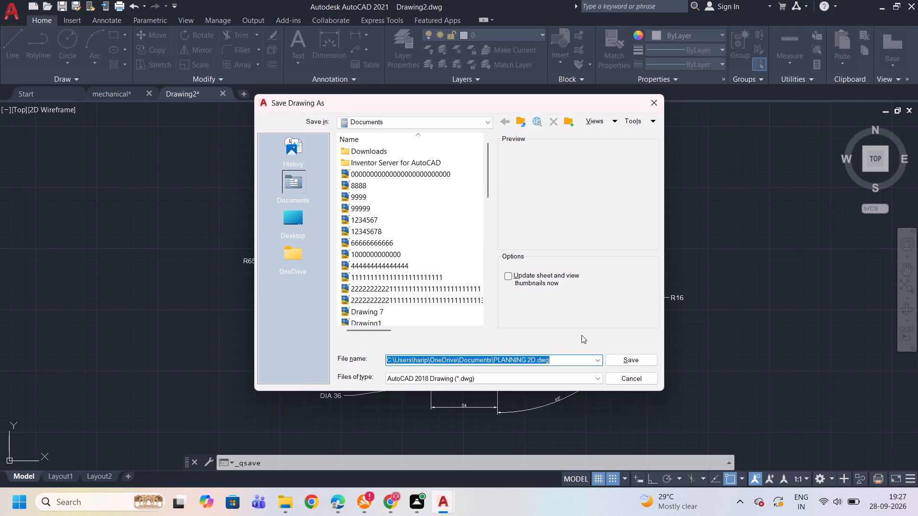
{"action": "left_click", "coordinate": [587, 360]}
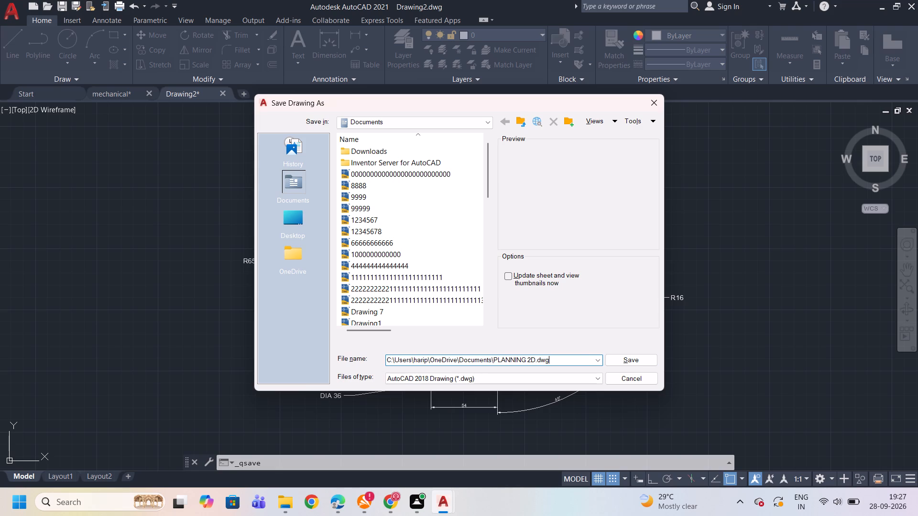
{"action": "key", "text": "BackSpace"}
{"action": "key", "text": "BackSpace"}
{"action": "key", "text": "BackSpace"}
{"action": "key", "text": "BackSpace"}
{"action": "key", "text": "BackSpace"}
{"action": "key", "text": "BackSpace"}
{"action": "key", "text": "BackSpace"}
{"action": "key", "text": "BackSpace"}
{"action": "key", "text": "BackSpace"}
{"action": "key", "text": "BackSpace"}
{"action": "key", "text": "BackSpace"}
{"action": "key", "text": "BackSpace"}
{"action": "key", "text": "BackSpace"}
{"action": "key", "text": "BackSpace"}
{"action": "key", "text": "BackSpace"}
{"action": "key", "text": "BackSpace"}
{"action": "key", "text": "BackSpace"}
{"action": "key", "text": "BackSpace"}
{"action": "key", "text": "BackSpace"}
{"action": "key", "text": "BackSpace"}
{"action": "type", "text": "HAT"}
{"action": "type", "text": "CH"}
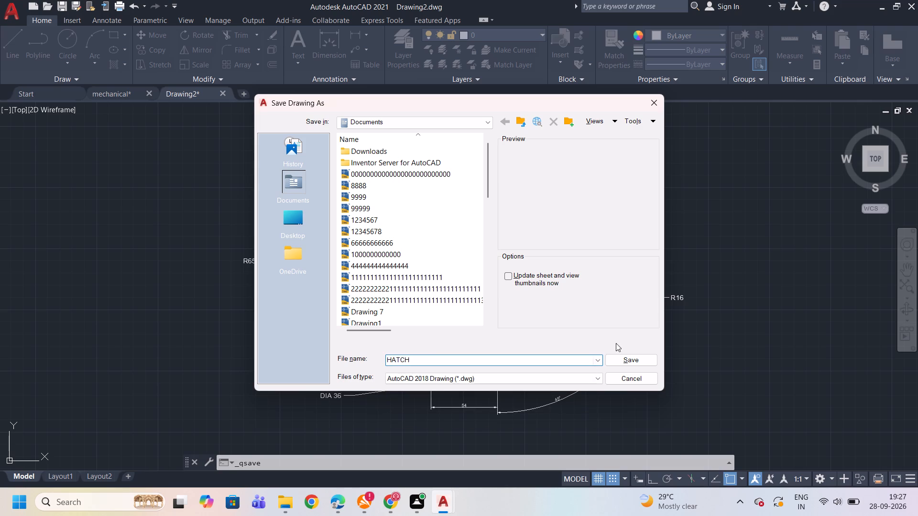
{"action": "left_click", "coordinate": [630, 362]}
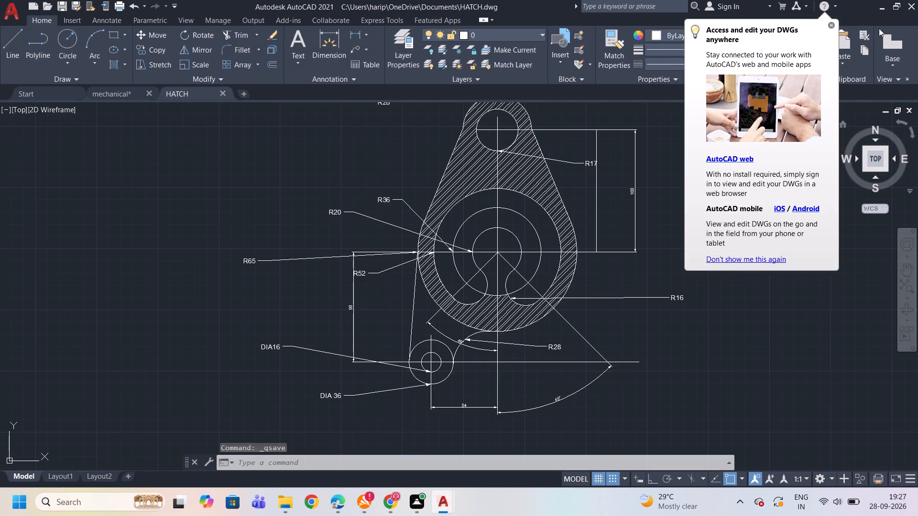
{"action": "left_click", "coordinate": [833, 24]}
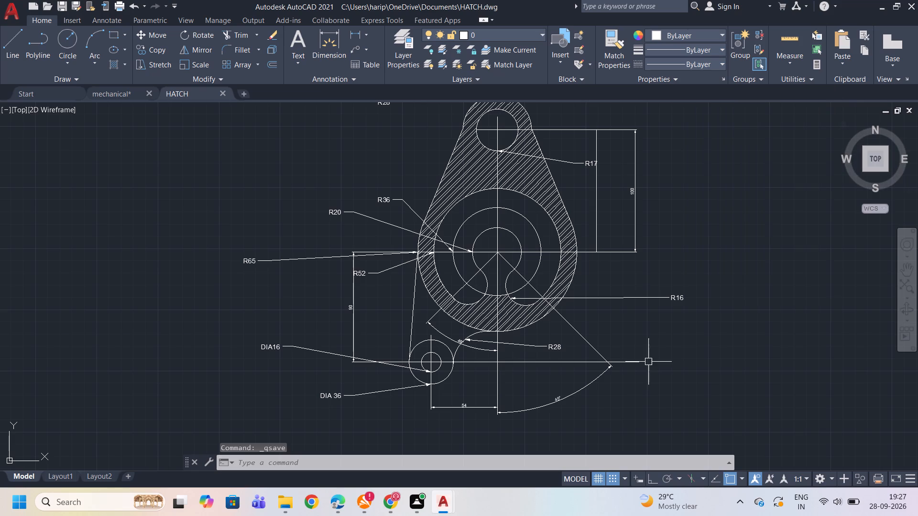